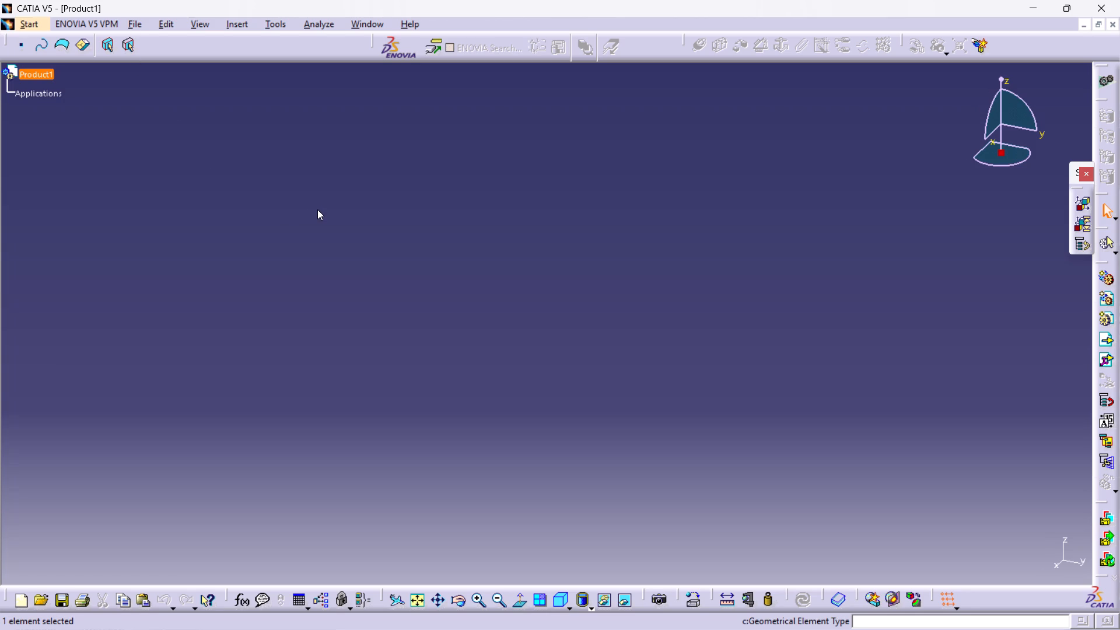
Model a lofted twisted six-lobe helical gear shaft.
Open the list of available workbenches and recent documents from the empty product.
{"action": "left_click", "coordinate": [24, 23]}
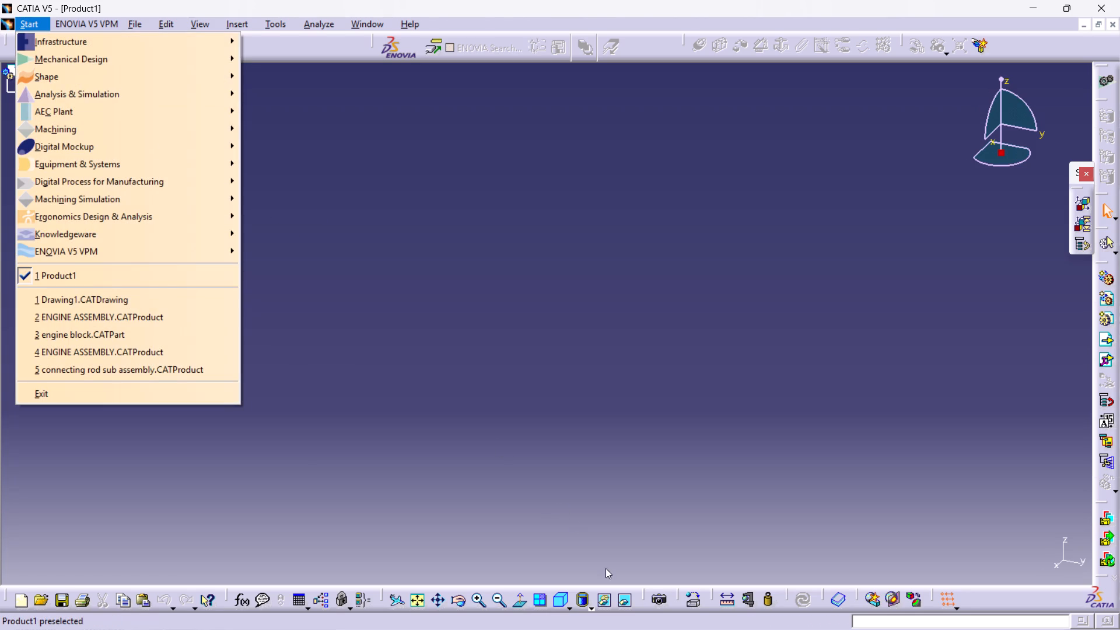
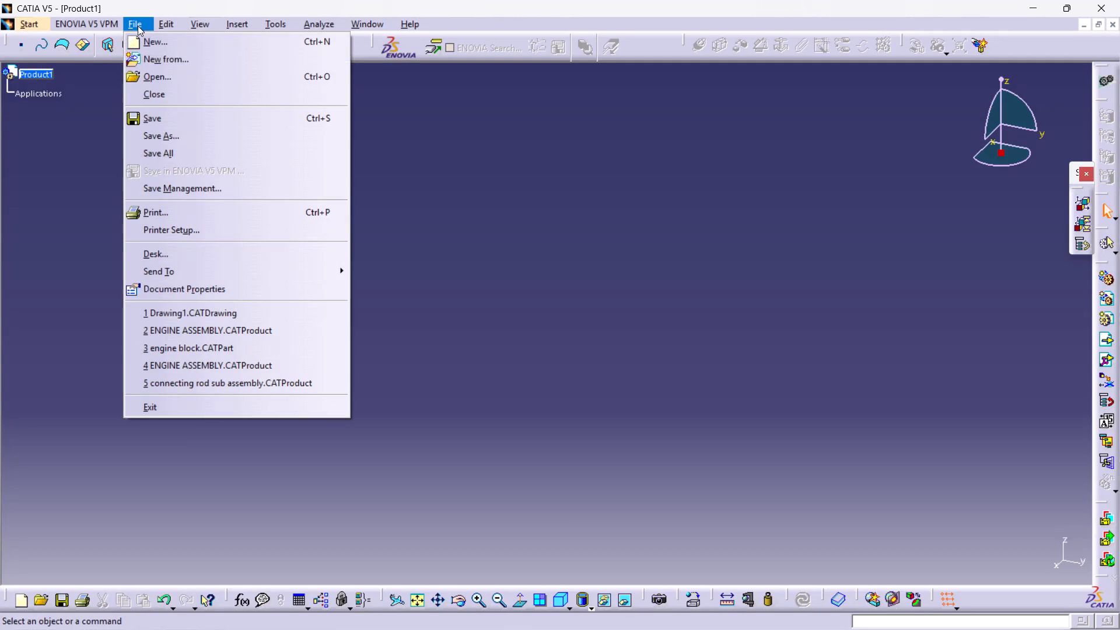
Create a new document of type Part.
{"action": "left_click", "coordinate": [181, 45]}
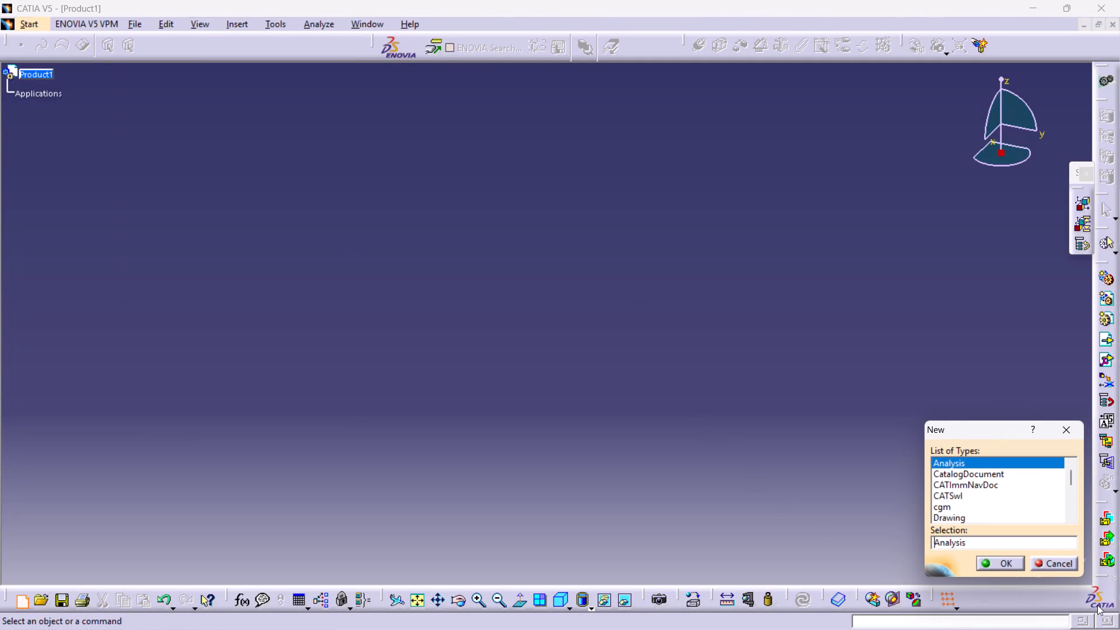
{"action": "scroll", "coordinate": [1000, 519], "scroll_direction": "down", "scroll_amount": 2}
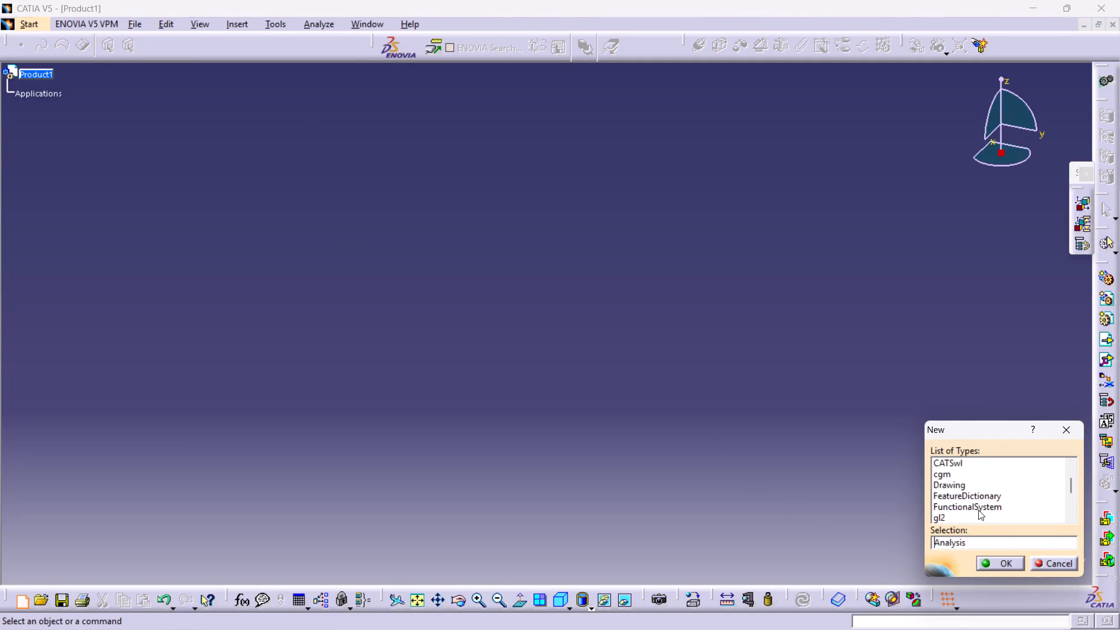
{"action": "scroll", "coordinate": [978, 510], "scroll_direction": "down", "scroll_amount": 1}
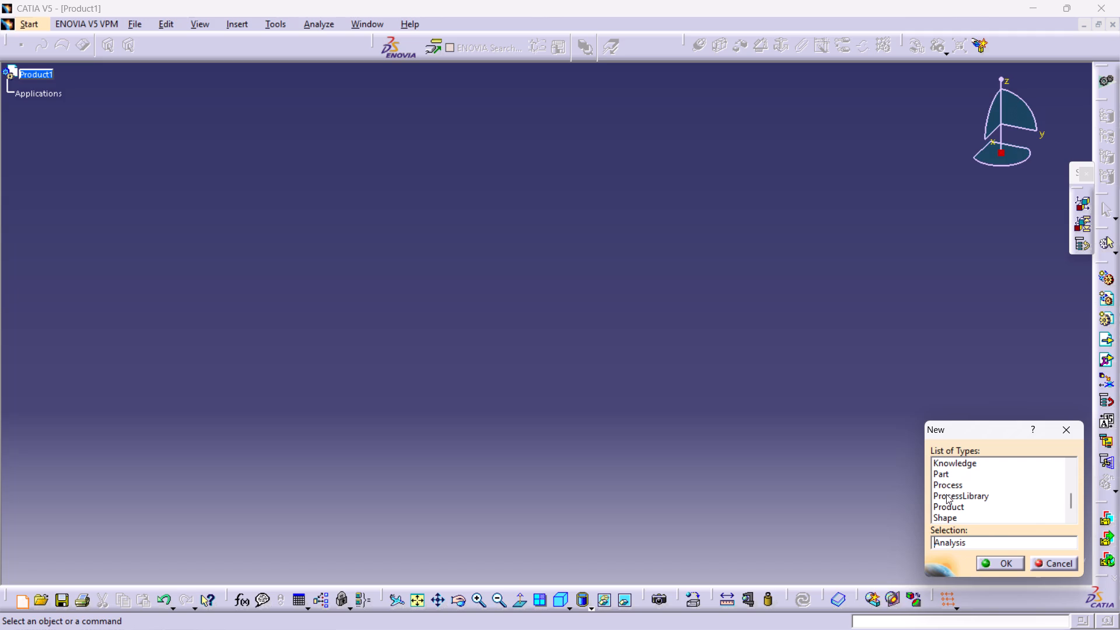
{"action": "double_click", "coordinate": [939, 473]}
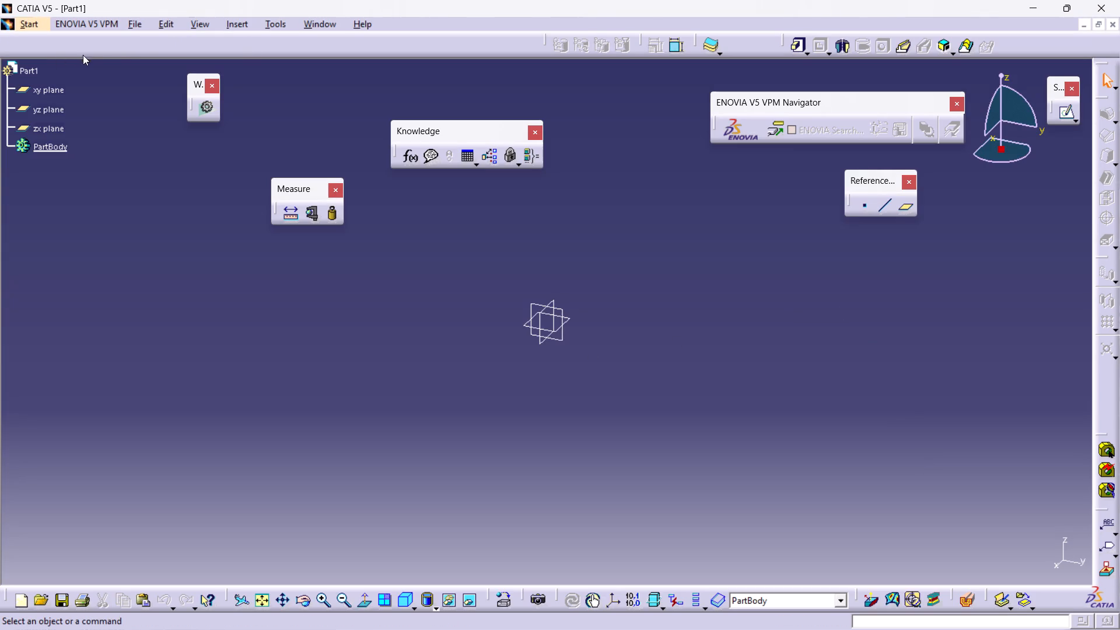
Change the new part's part number to HELICLA GEAR in its product properties.
{"action": "double_click", "coordinate": [26, 74]}
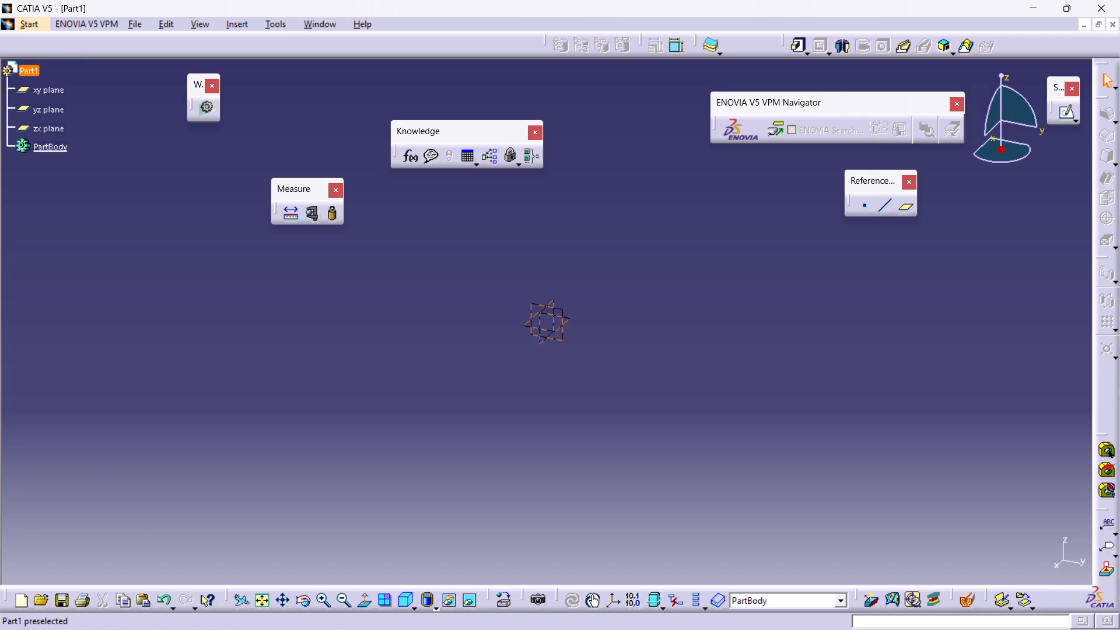
{"action": "right_click", "coordinate": [26, 74]}
{"action": "left_click", "coordinate": [78, 138]}
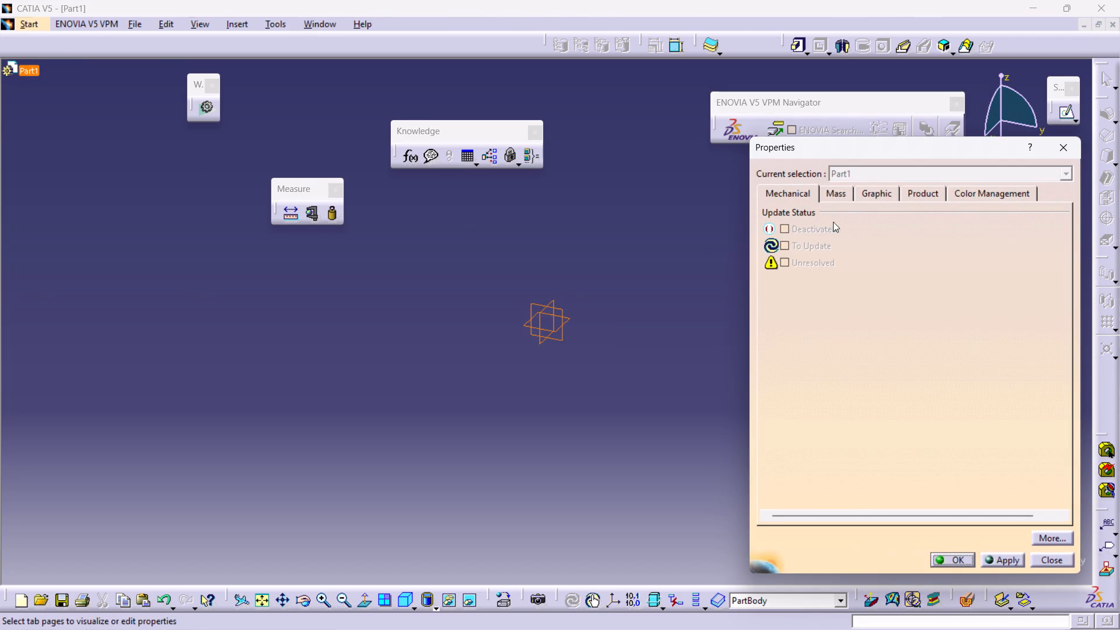
{"action": "left_click", "coordinate": [925, 199]}
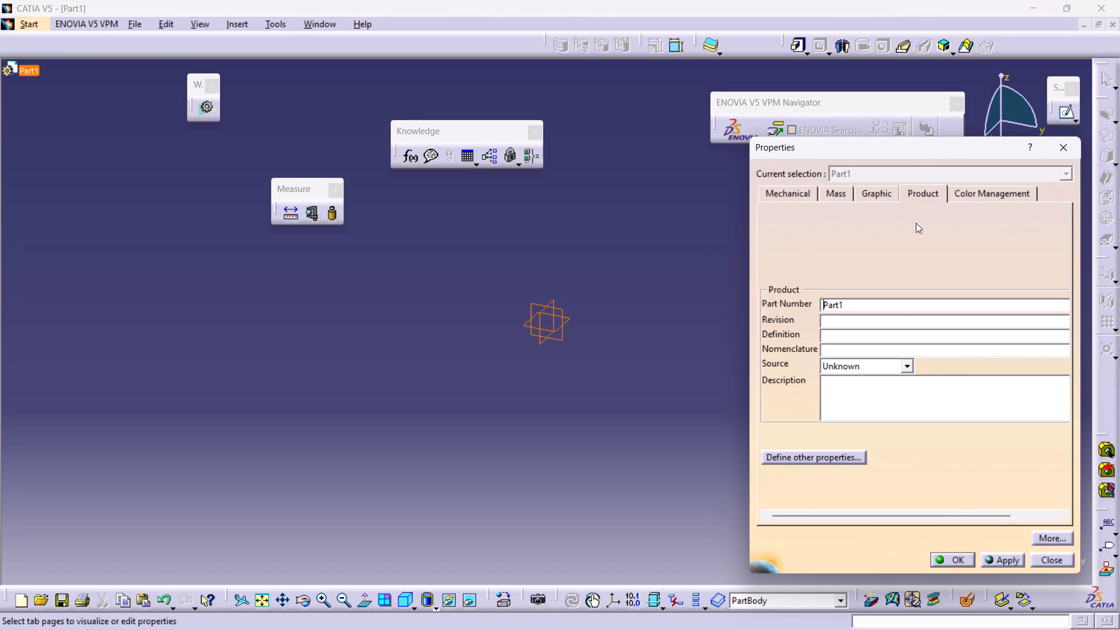
{"action": "double_click", "coordinate": [895, 306]}
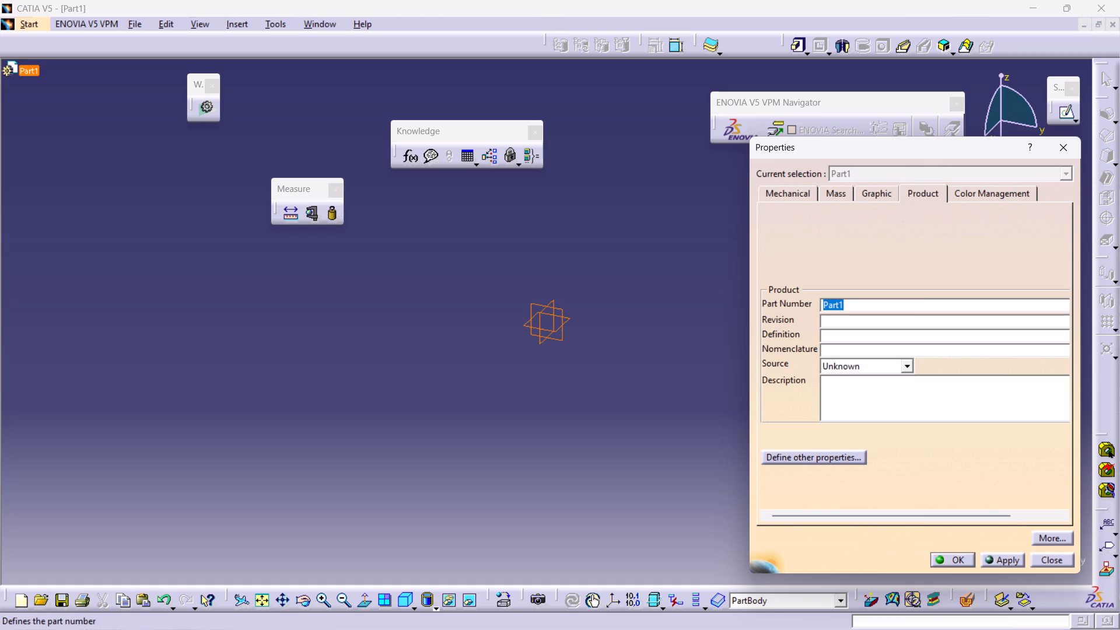
{"action": "type", "text": "HELIC"}
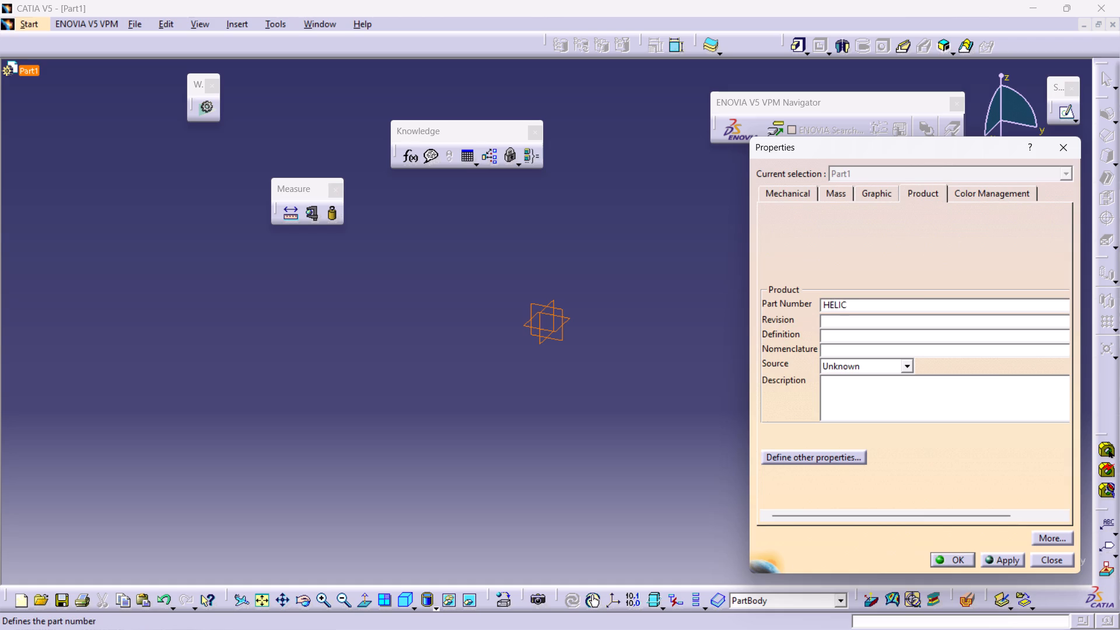
{"action": "type", "text": "LA GEAR"}
{"action": "key", "text": "Left"}
{"action": "key", "text": "Left"}
{"action": "key", "text": "Left"}
{"action": "key", "text": "Left"}
{"action": "key", "text": "BackSpace"}
{"action": "key", "text": "BackSpace"}
{"action": "key", "text": "BackSpace"}
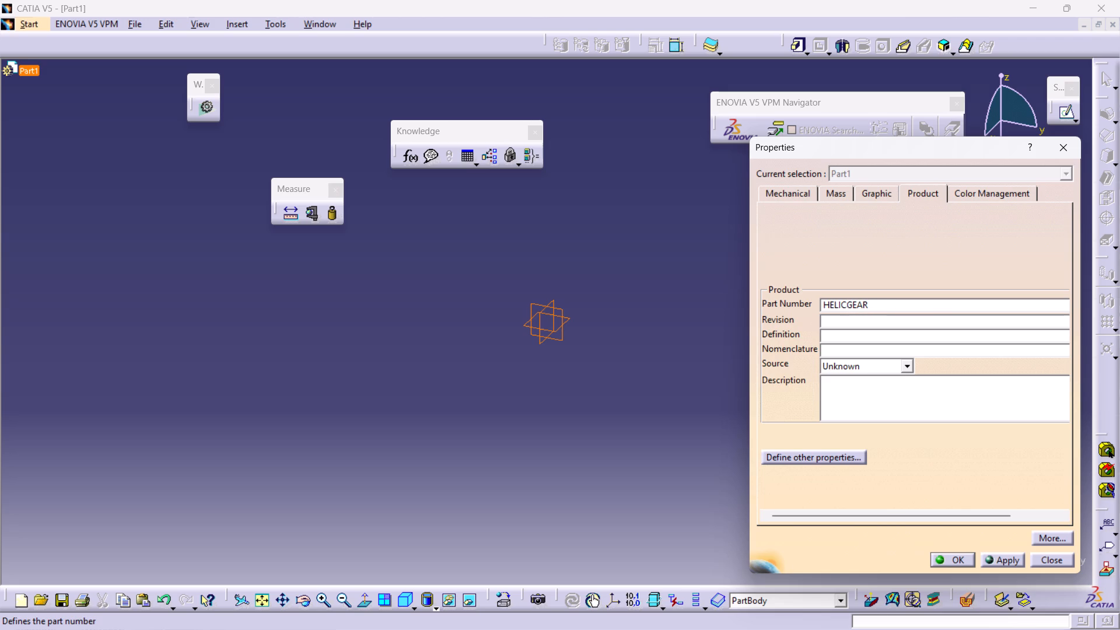
{"action": "type", "text": "LA"}
{"action": "key", "text": "Right"}
{"action": "key", "text": "Right"}
{"action": "key", "text": "Right"}
{"action": "key", "text": "Right"}
{"action": "key", "text": "Right"}
{"action": "key", "text": "Right"}
{"action": "key", "text": "Right"}
{"action": "key", "text": "Right"}
{"action": "key", "text": "Right"}
{"action": "key", "text": "Left"}
{"action": "key", "text": "Left"}
{"action": "key", "text": "Left"}
{"action": "key", "text": "Left"}
{"action": "key", "text": "space"}
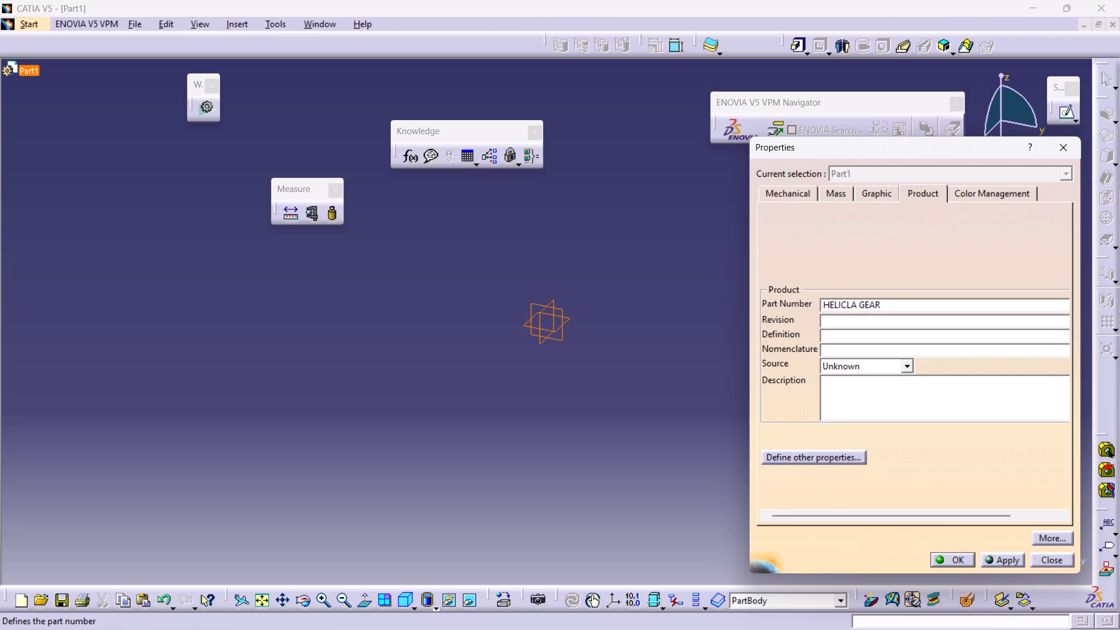
{"action": "left_click", "coordinate": [958, 554]}
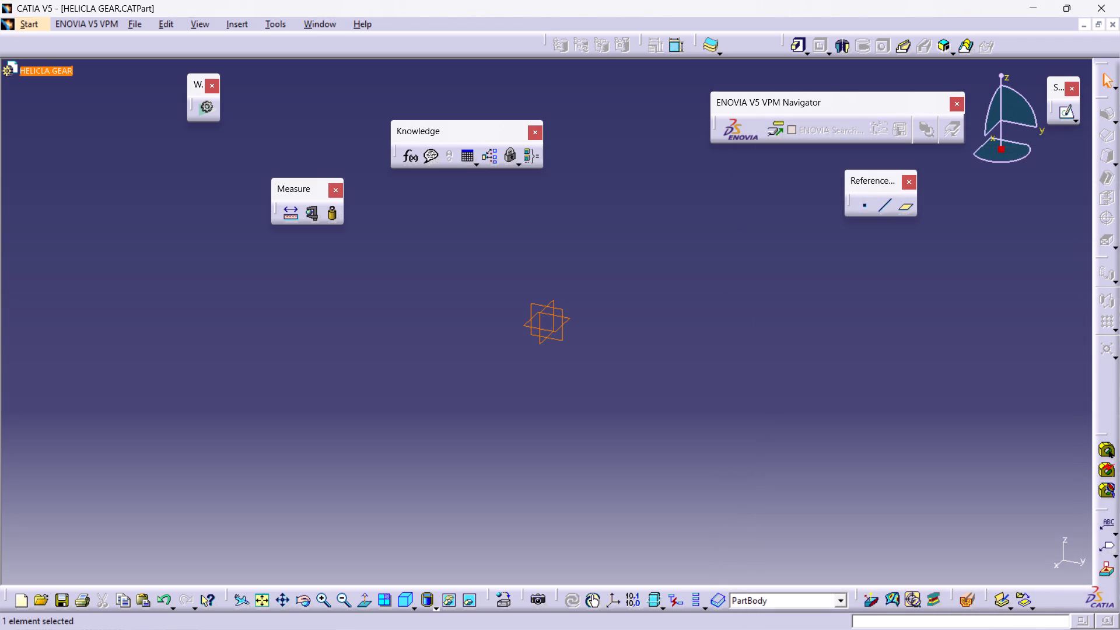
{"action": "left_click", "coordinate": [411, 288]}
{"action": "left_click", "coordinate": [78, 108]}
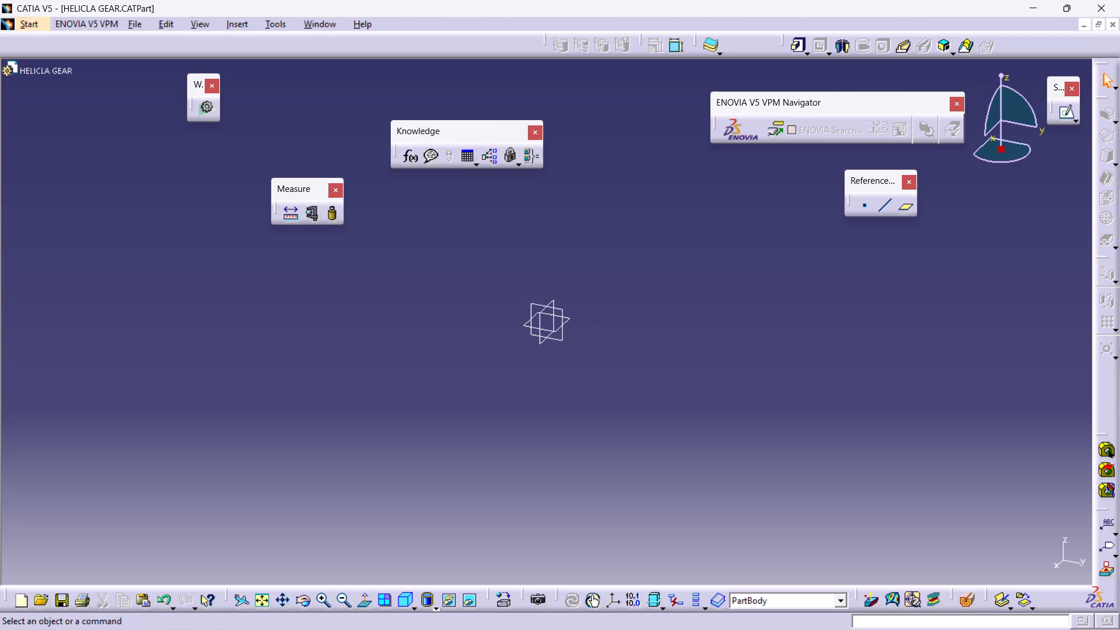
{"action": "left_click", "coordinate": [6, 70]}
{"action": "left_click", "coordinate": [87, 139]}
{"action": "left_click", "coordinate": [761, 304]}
Save the part as a CATPart file named HELICLA GEAR in the FUJI folder.
{"action": "left_click", "coordinate": [146, 24]}
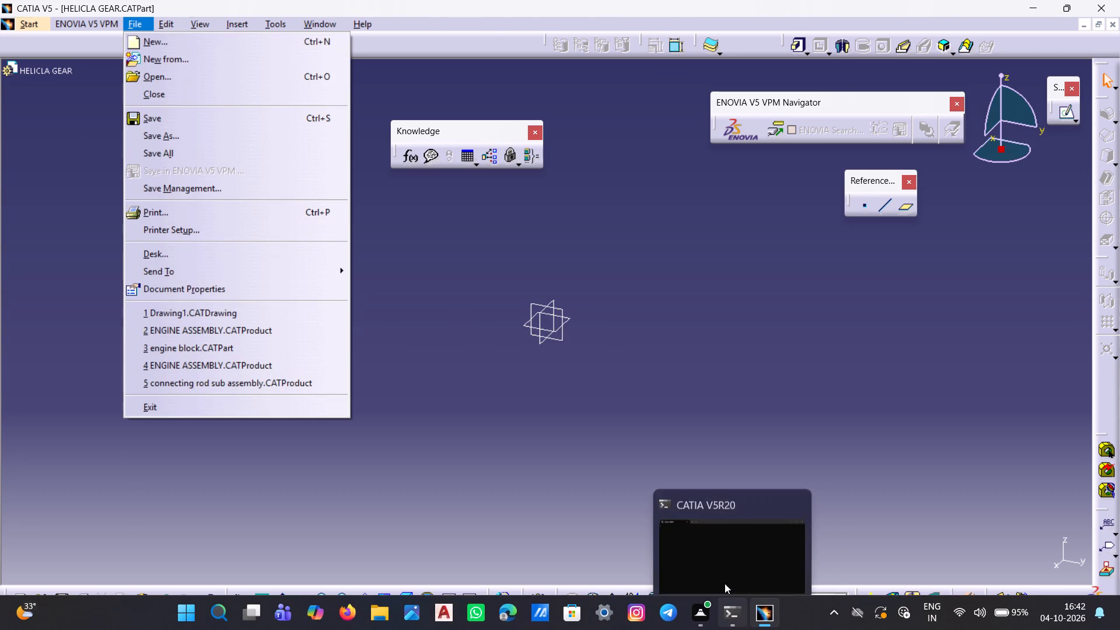
{"action": "left_click", "coordinate": [245, 142]}
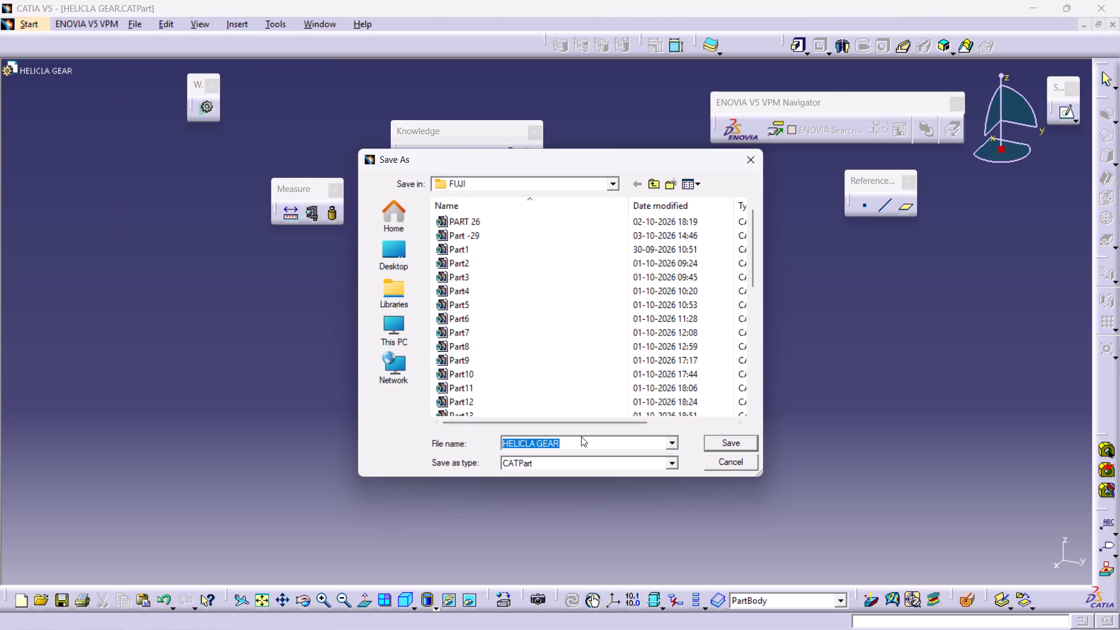
{"action": "scroll", "coordinate": [505, 364], "scroll_direction": "down", "scroll_amount": 9}
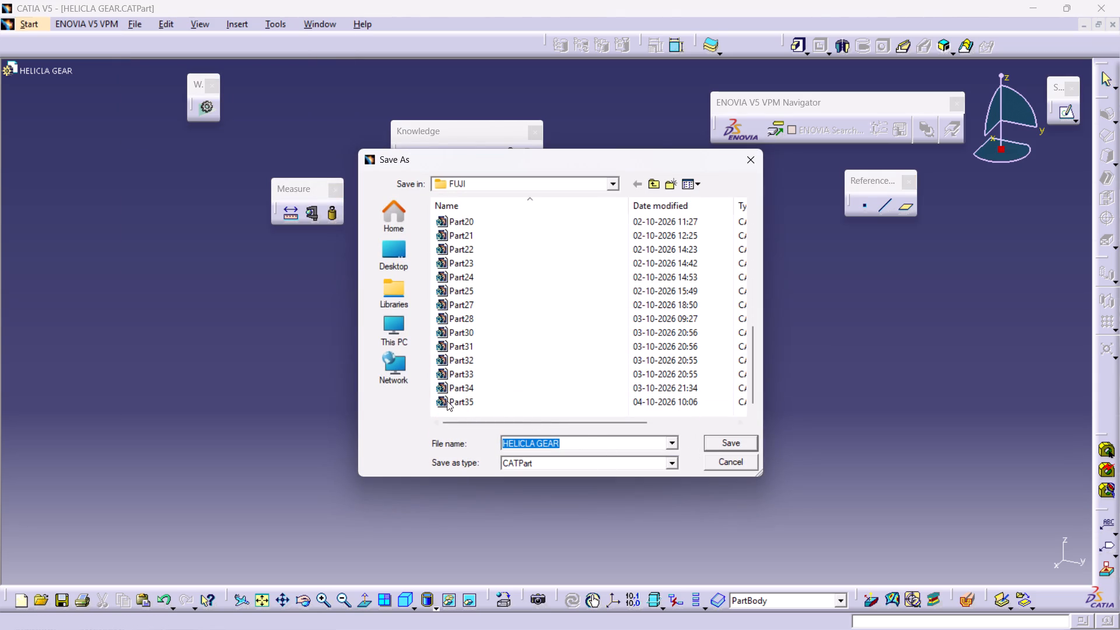
{"action": "scroll", "coordinate": [434, 385], "scroll_direction": "down", "scroll_amount": 16}
{"action": "left_click", "coordinate": [745, 441]}
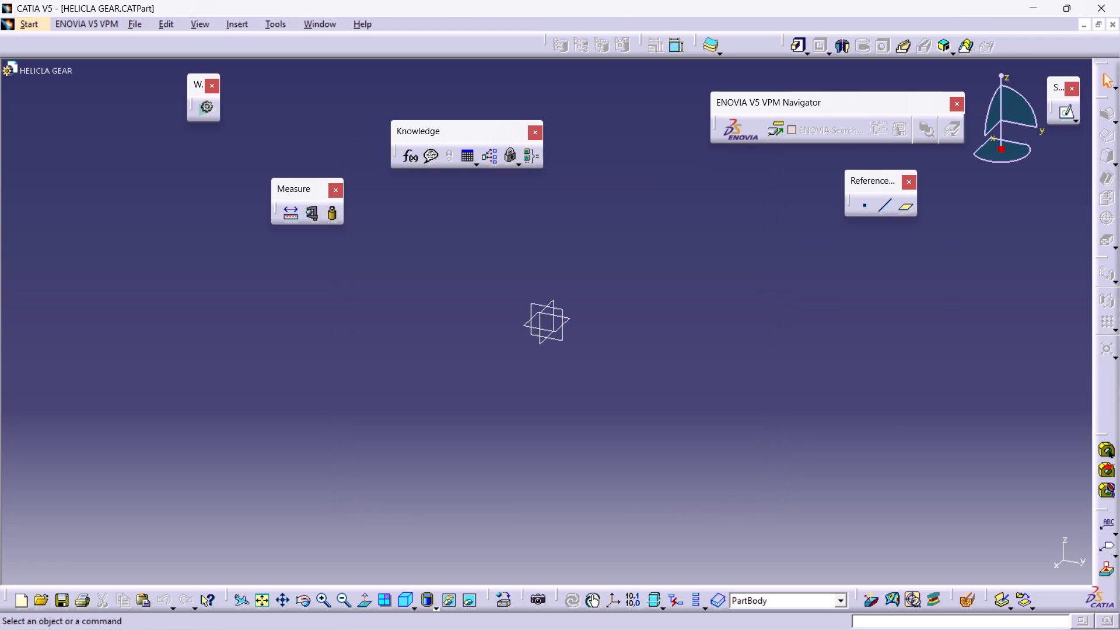
Expand the part's specification tree and open a new sketch on the yz plane.
{"action": "double_click", "coordinate": [10, 66]}
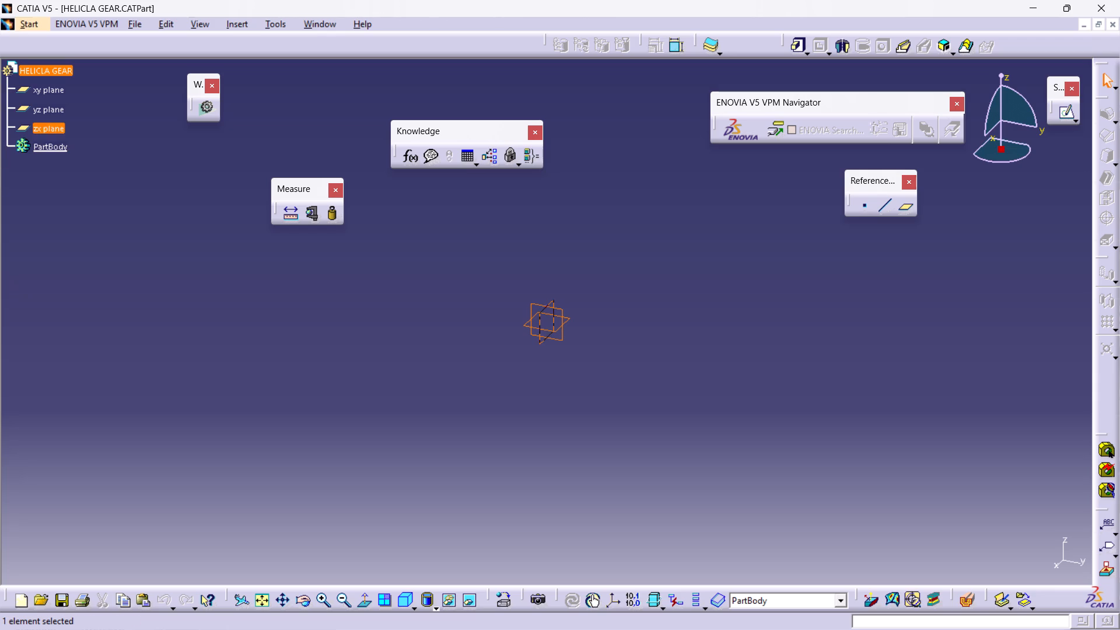
{"action": "left_click", "coordinate": [34, 108]}
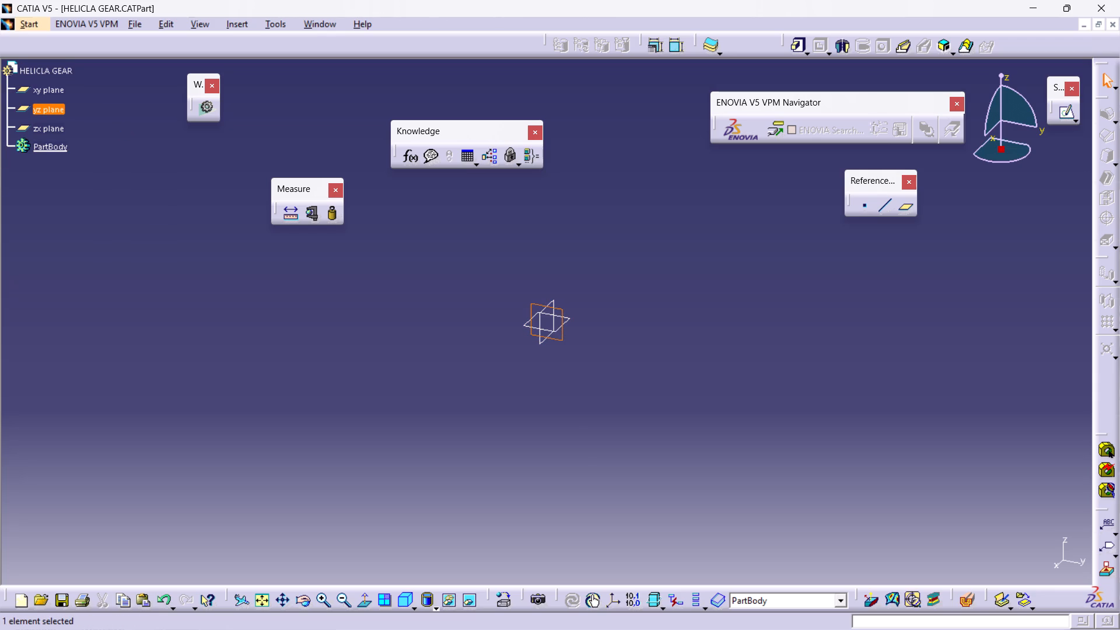
{"action": "left_click", "coordinate": [1065, 113]}
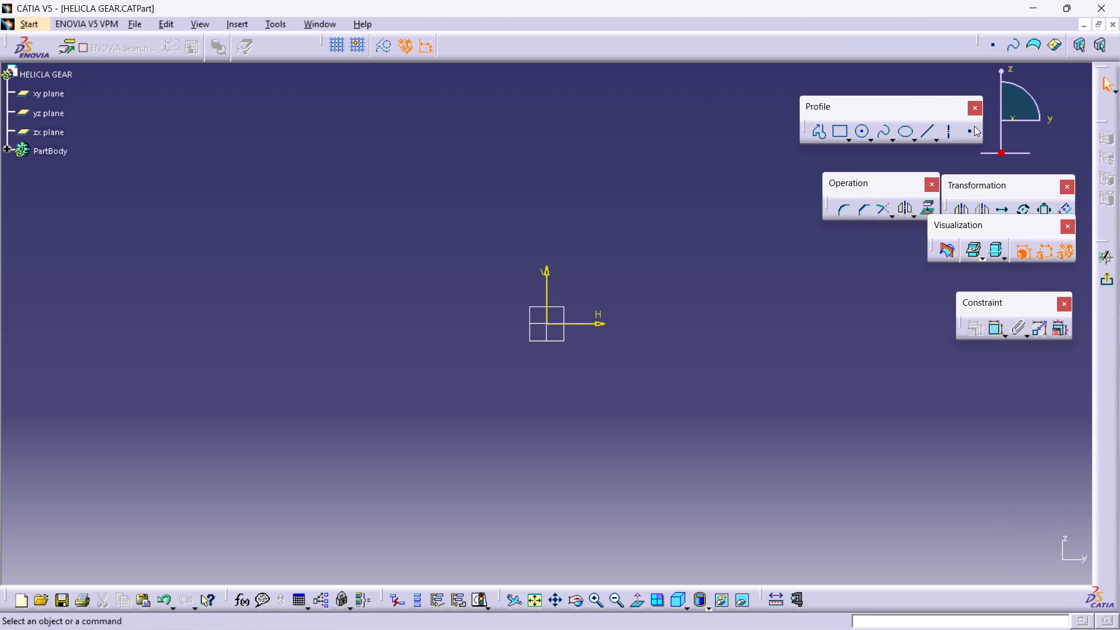
Draw a horizontal axis about 320 mm long and a vertical axis about 220 mm long, both passing through the sketch origin.
{"action": "left_click", "coordinate": [945, 133]}
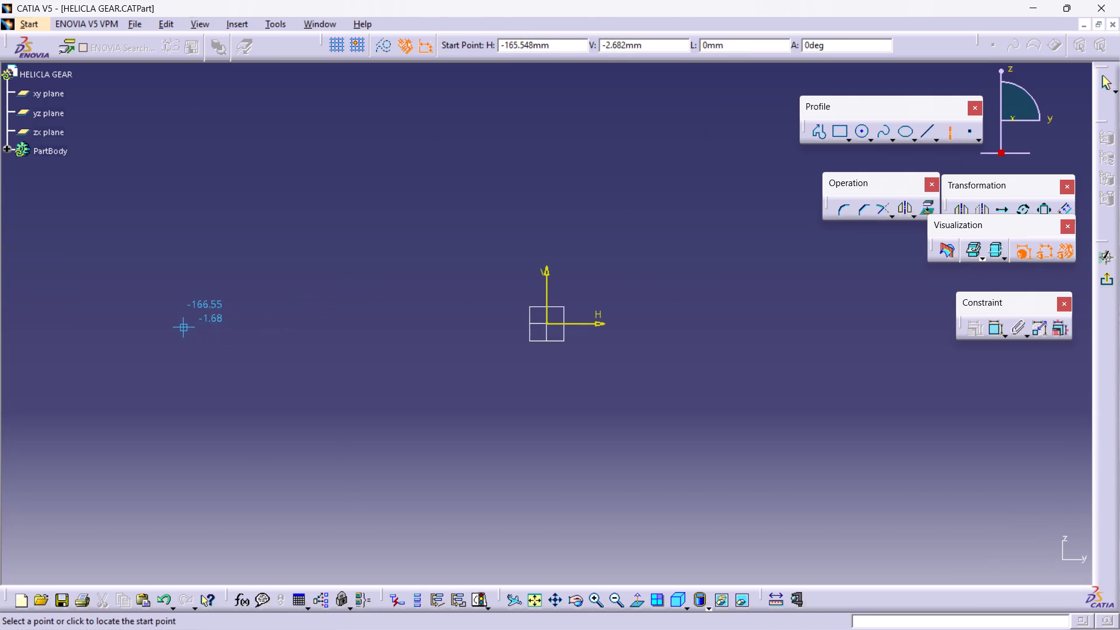
{"action": "left_click", "coordinate": [183, 321]}
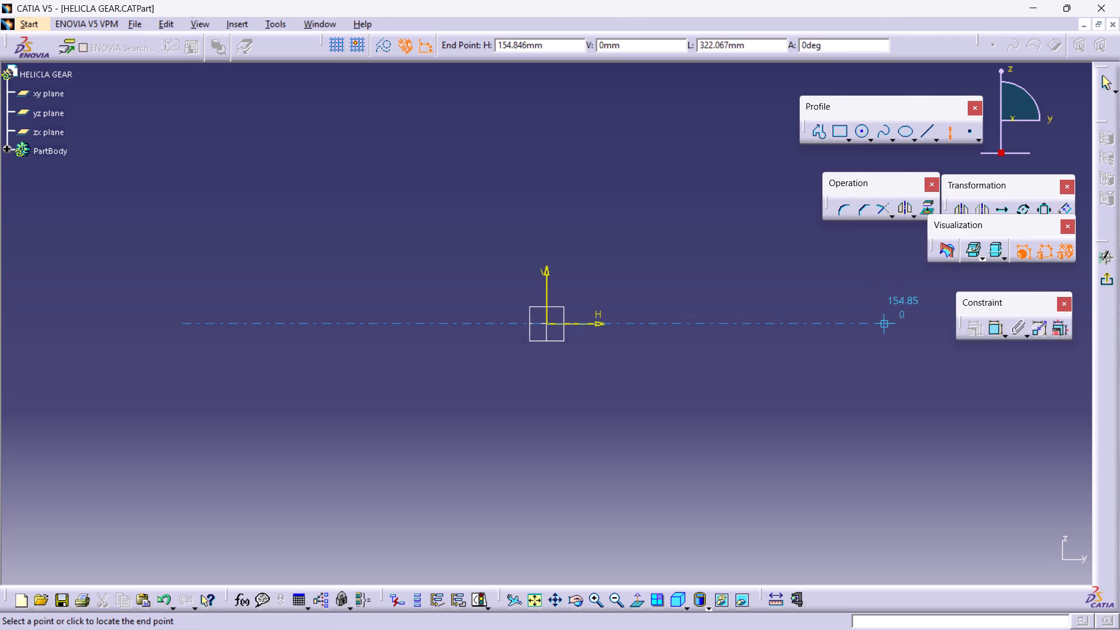
{"action": "left_click", "coordinate": [891, 323]}
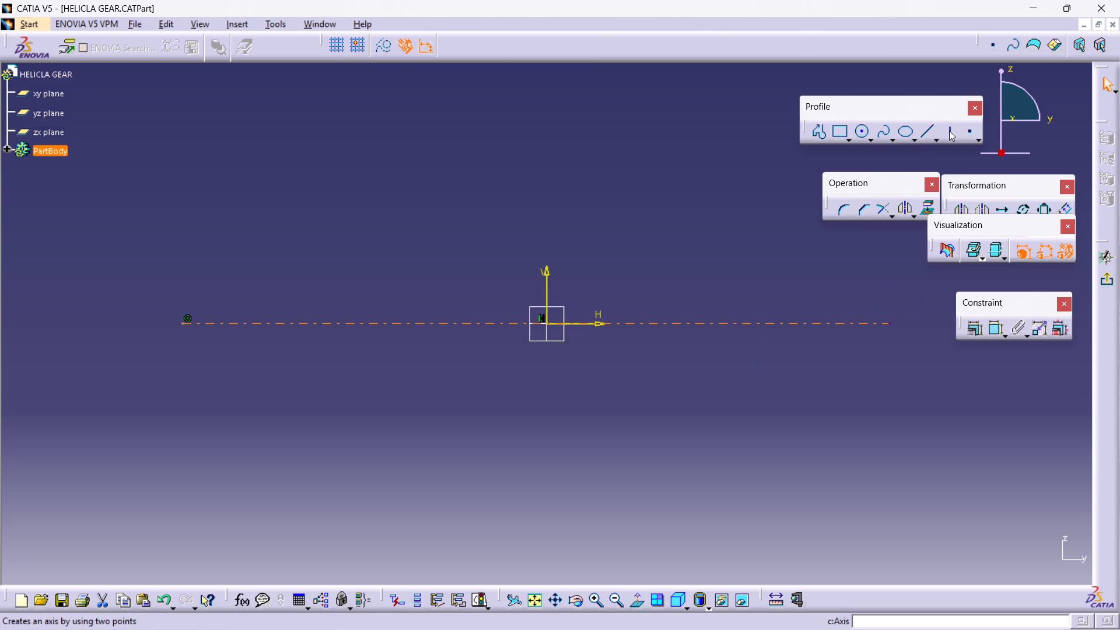
{"action": "left_click", "coordinate": [950, 131]}
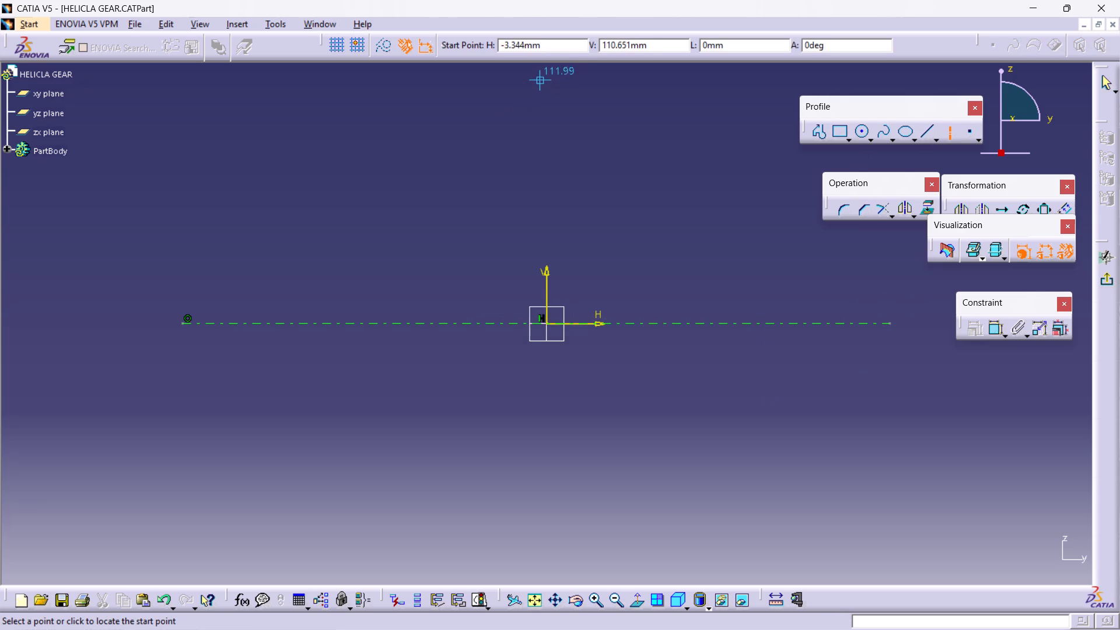
{"action": "left_click", "coordinate": [549, 76]}
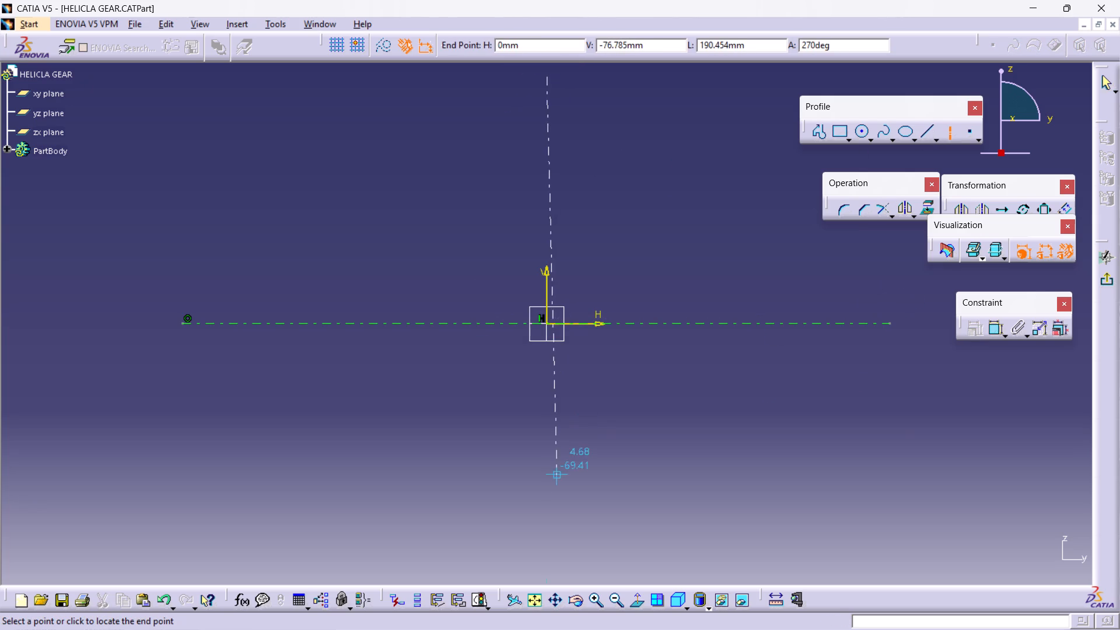
{"action": "left_click", "coordinate": [546, 568]}
{"action": "left_click", "coordinate": [645, 468]}
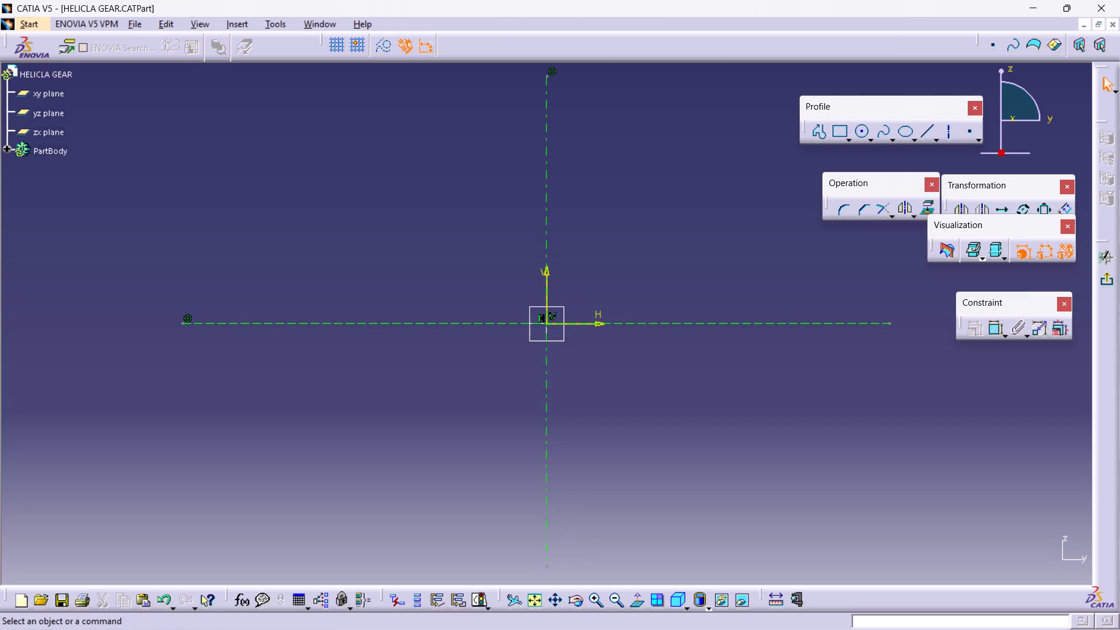
Draw a profile from the origin: a vertical line about 61 mm up, followed by a horizontal line about 16 mm long toward positive H.
{"action": "middle_click_drag", "start_coordinate": [659, 252], "coordinate": [659, 262]}
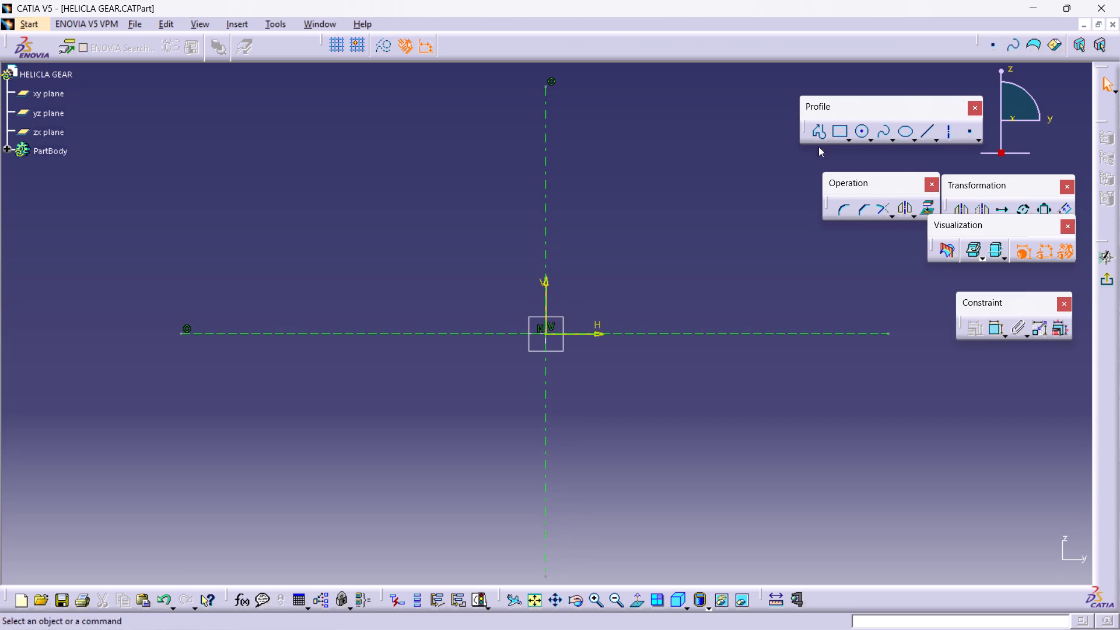
{"action": "left_click", "coordinate": [817, 131]}
{"action": "left_click", "coordinate": [547, 332]}
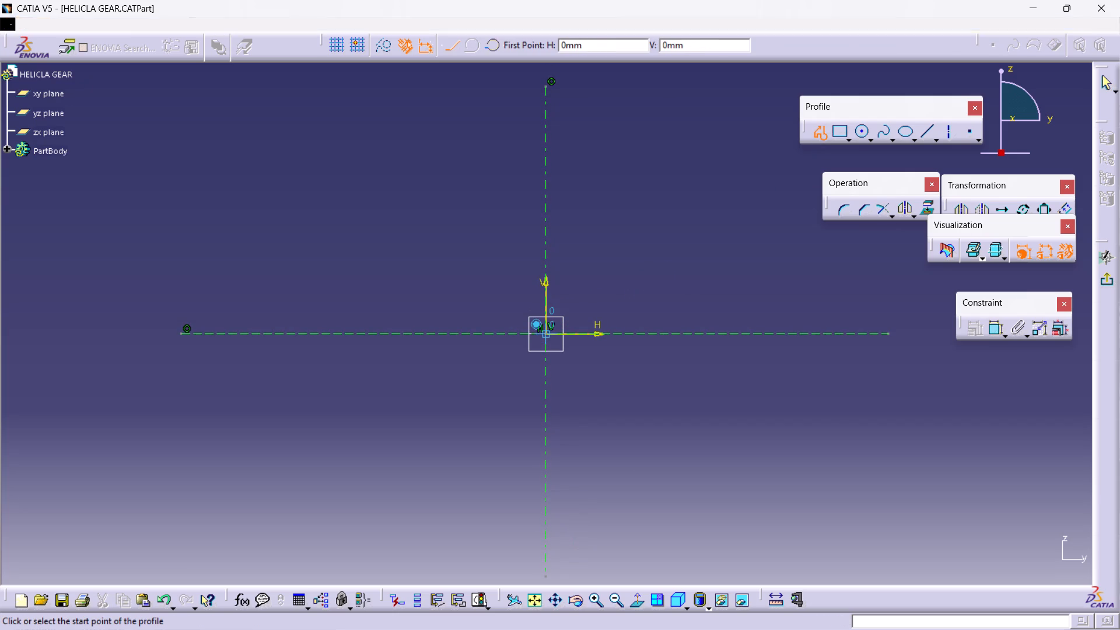
{"action": "left_click", "coordinate": [547, 202]}
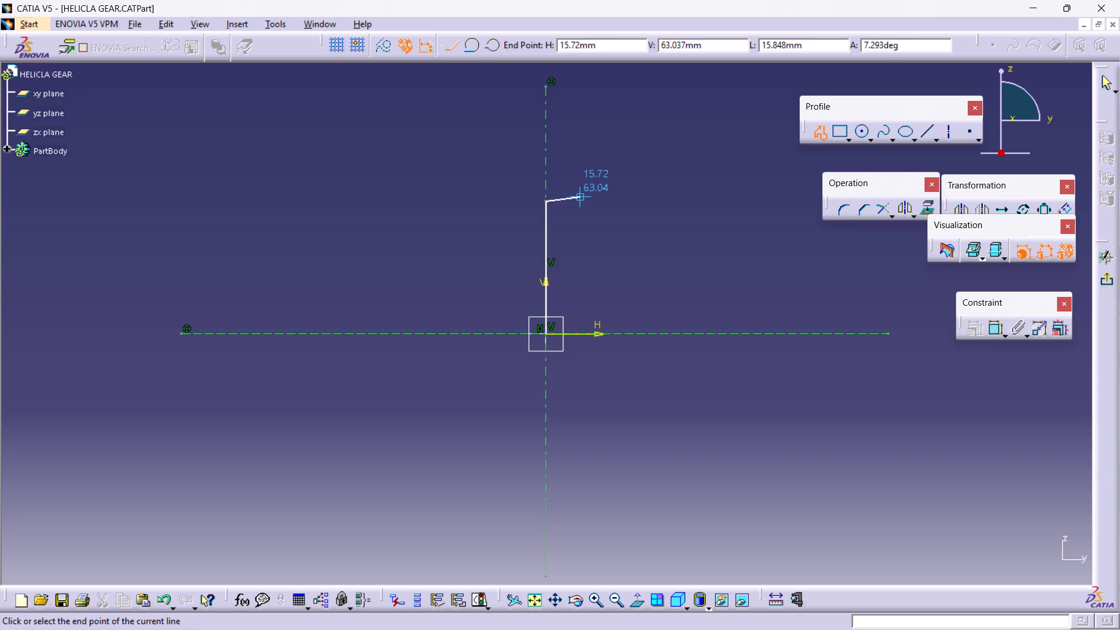
{"action": "left_click", "coordinate": [580, 203]}
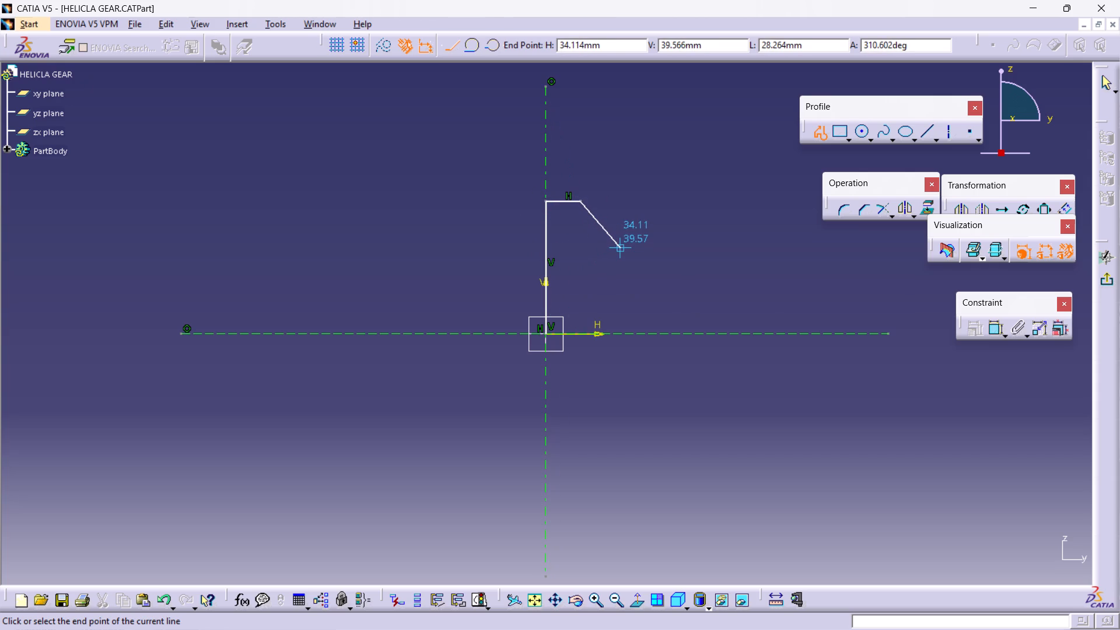
{"action": "key", "text": "Escape"}
{"action": "key", "text": "Escape"}
{"action": "left_click", "coordinate": [636, 274]}
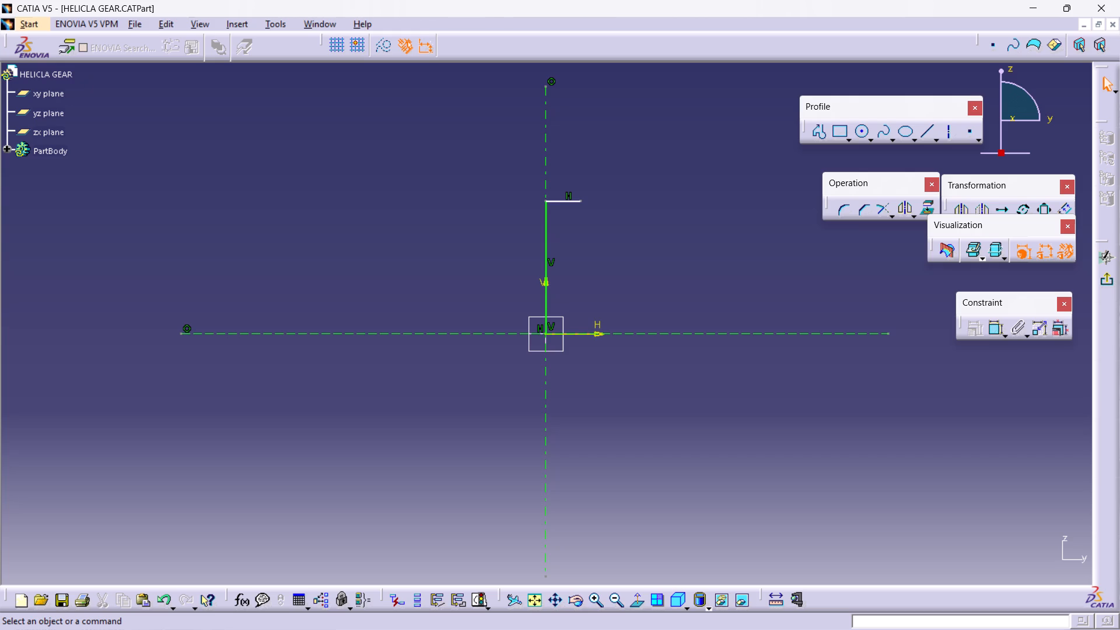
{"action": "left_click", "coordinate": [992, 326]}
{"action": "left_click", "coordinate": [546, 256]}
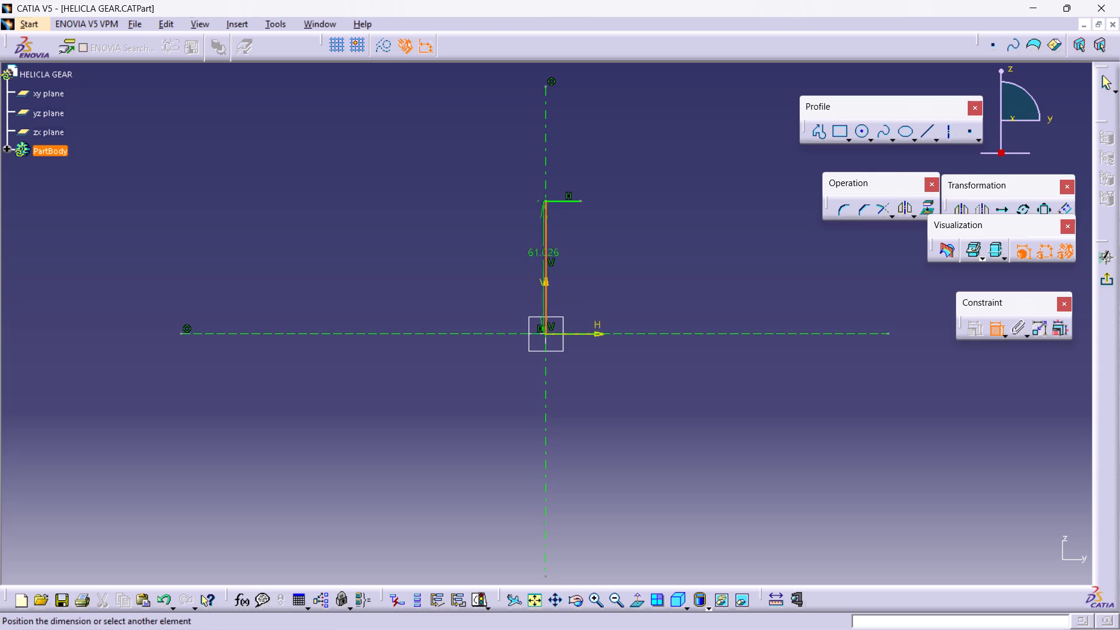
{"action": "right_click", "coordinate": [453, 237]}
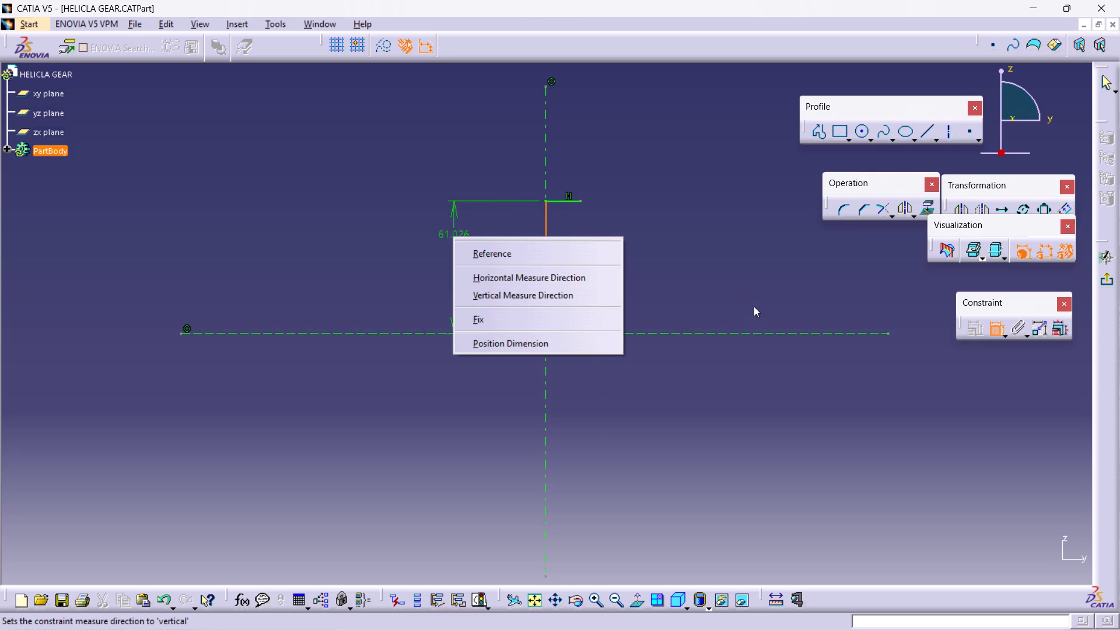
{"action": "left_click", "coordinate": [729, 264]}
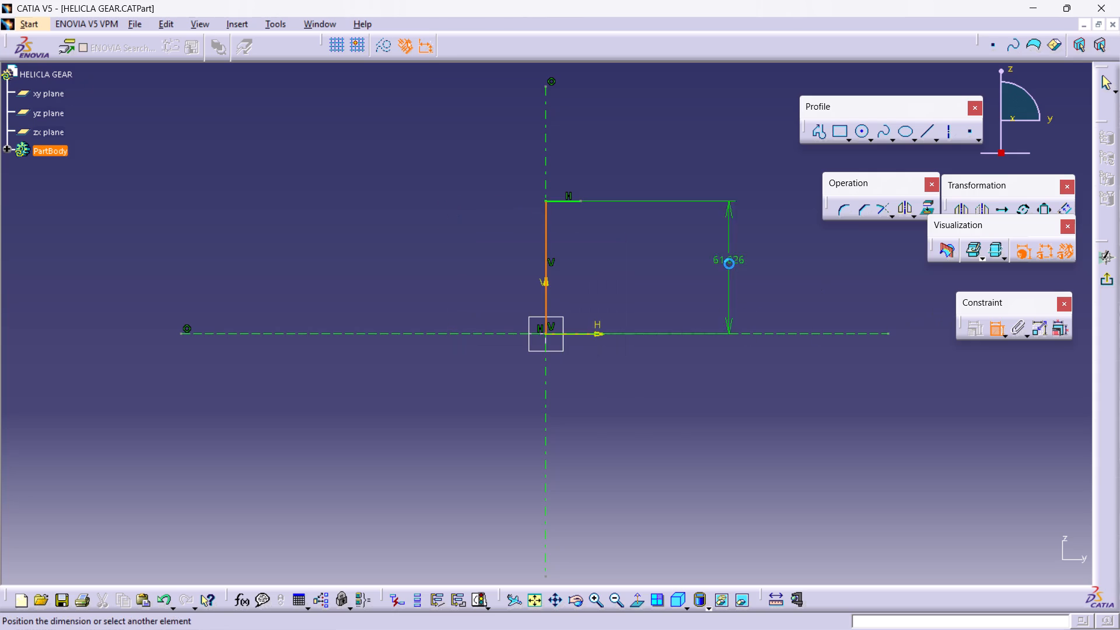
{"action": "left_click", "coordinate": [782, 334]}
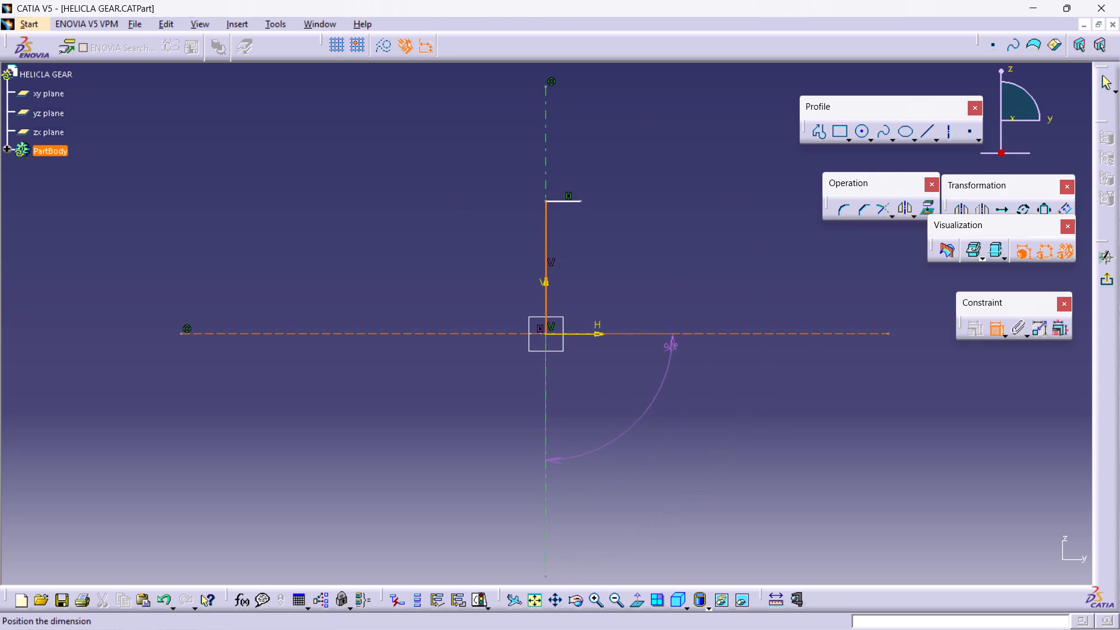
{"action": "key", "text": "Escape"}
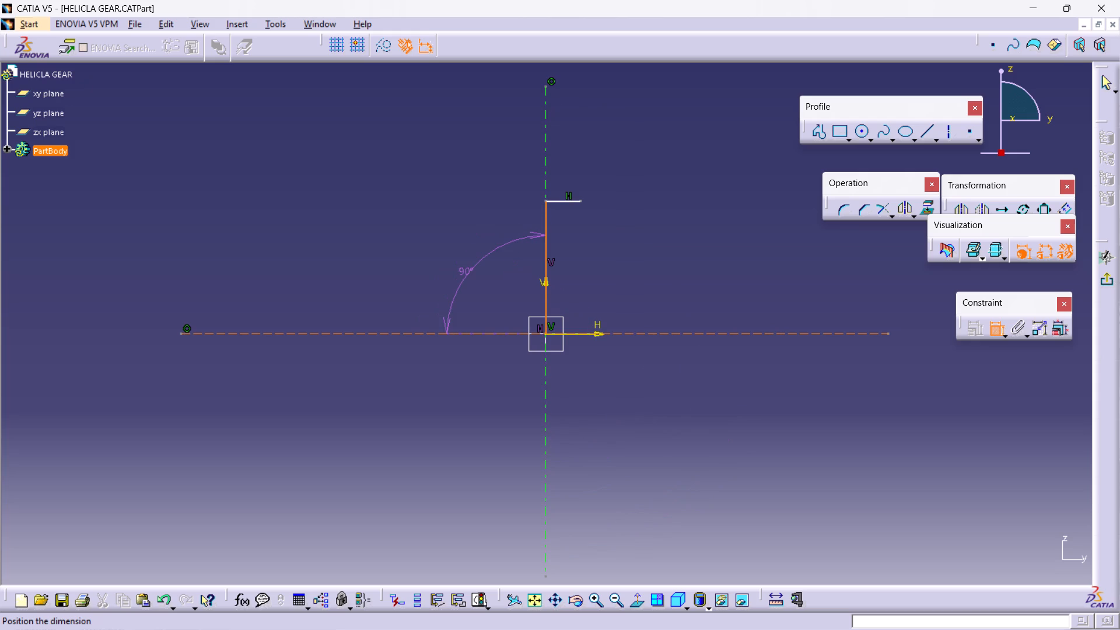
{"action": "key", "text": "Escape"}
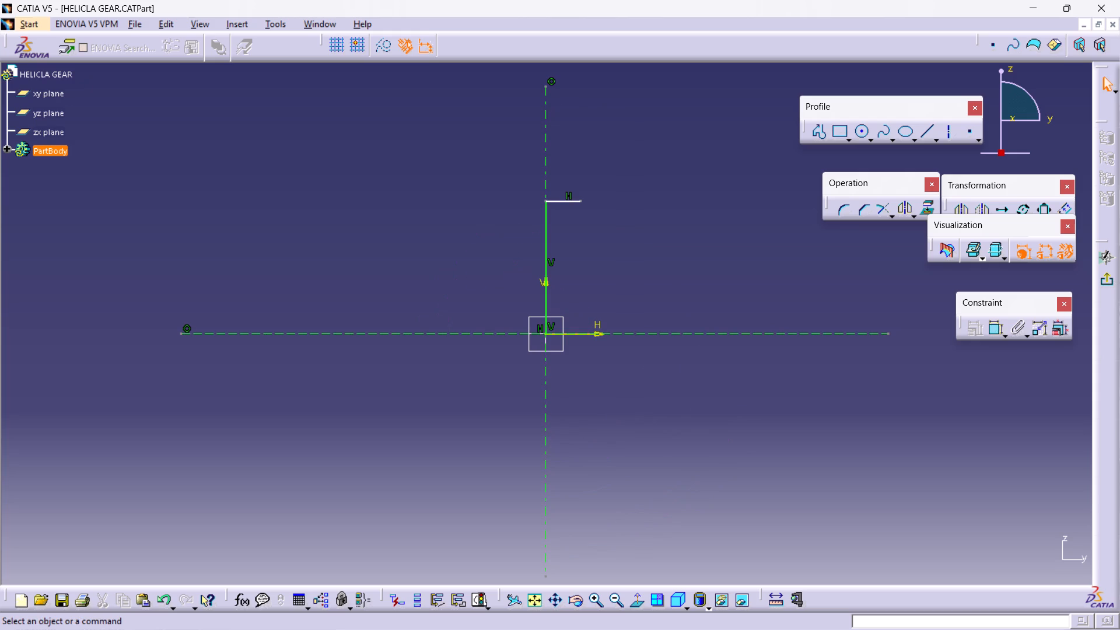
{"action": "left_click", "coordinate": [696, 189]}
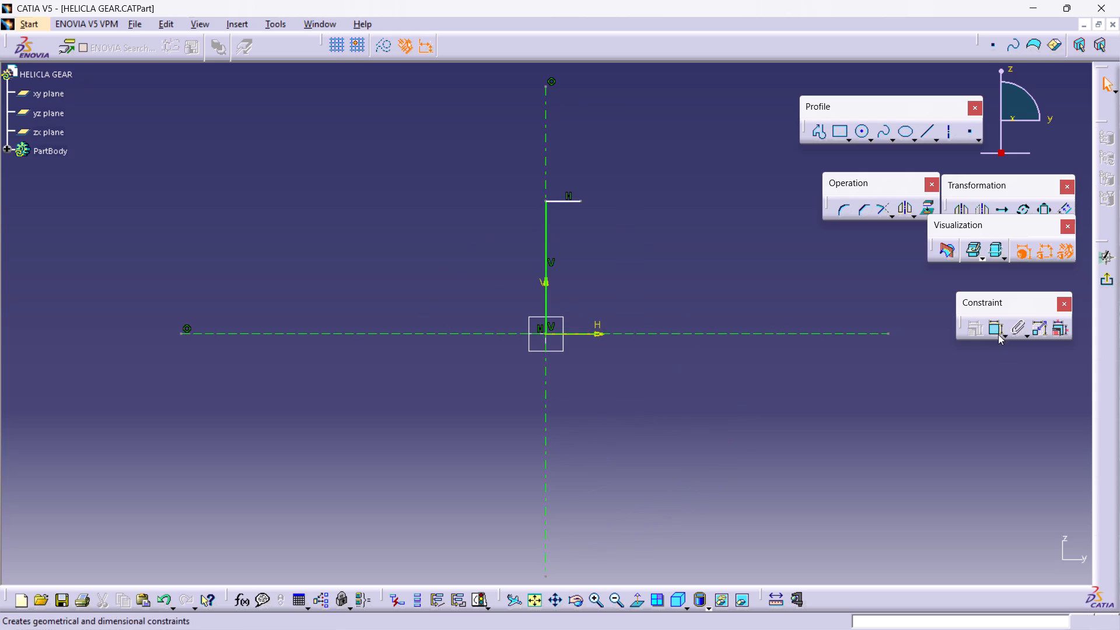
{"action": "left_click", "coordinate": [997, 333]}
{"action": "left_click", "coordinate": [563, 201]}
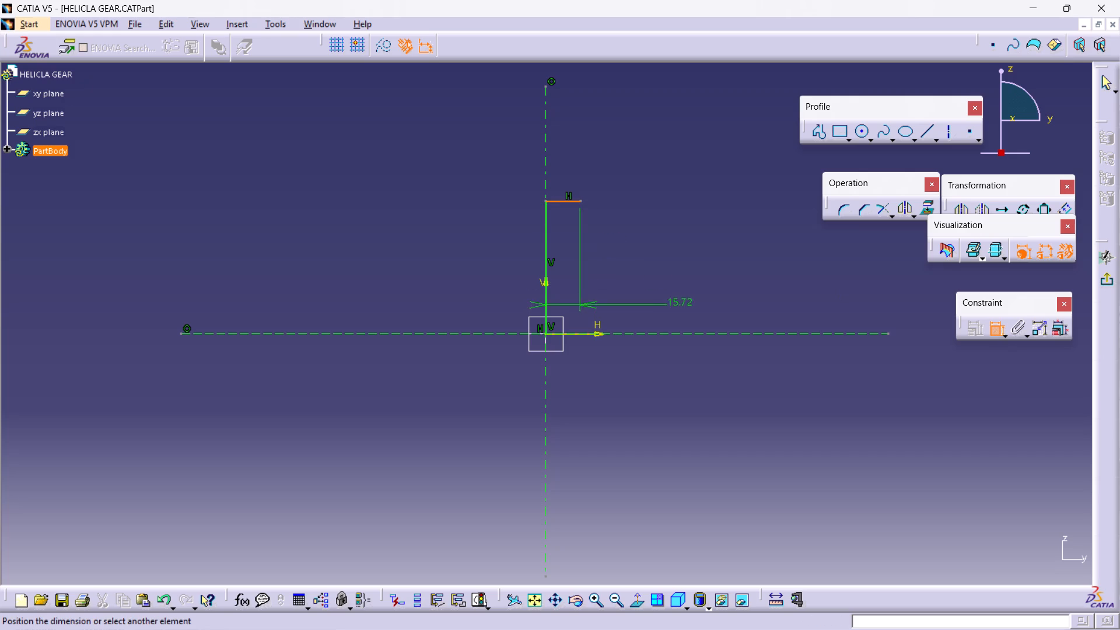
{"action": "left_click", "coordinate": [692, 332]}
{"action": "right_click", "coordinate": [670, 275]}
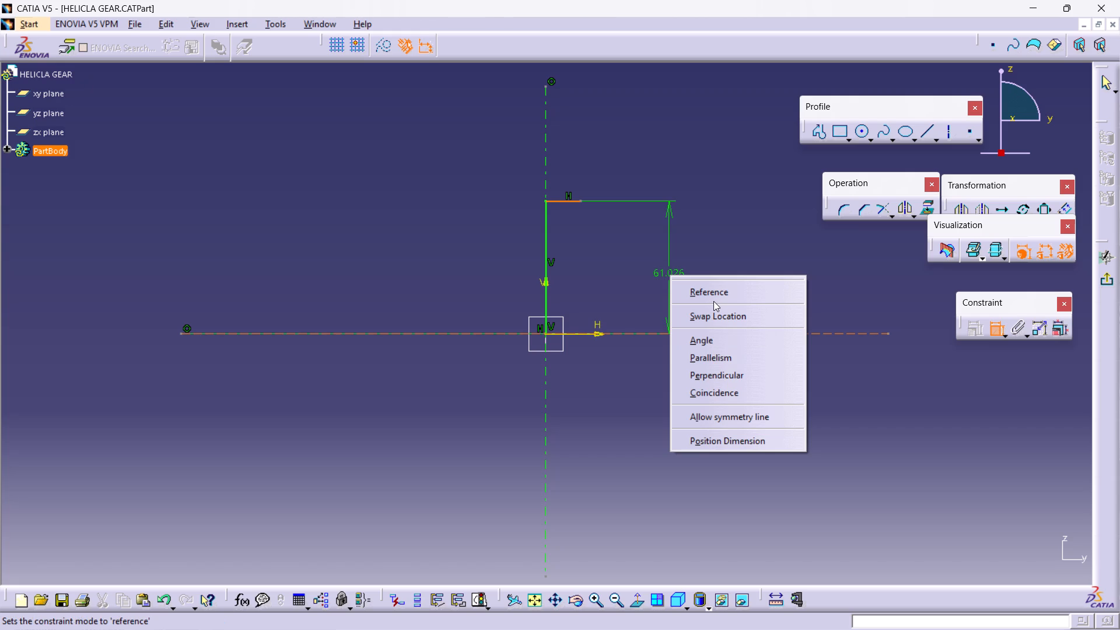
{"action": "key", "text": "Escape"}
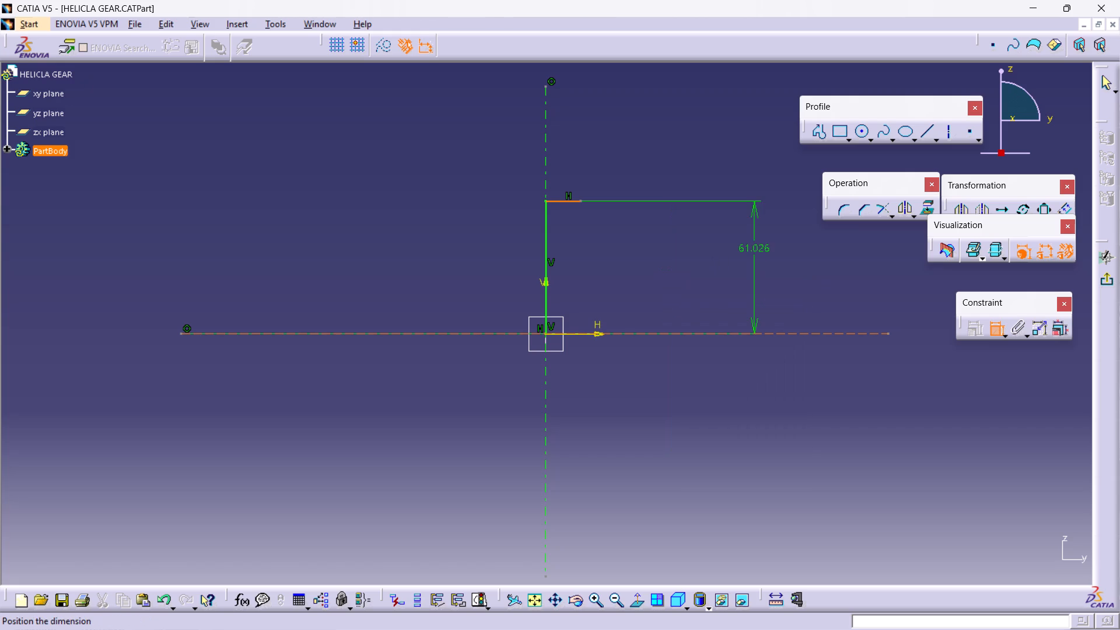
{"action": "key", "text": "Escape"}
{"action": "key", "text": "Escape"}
Dimension the distance between the horizontal axis and the short upper horizontal line, and set it to 45 mm.
{"action": "left_click", "coordinate": [993, 326]}
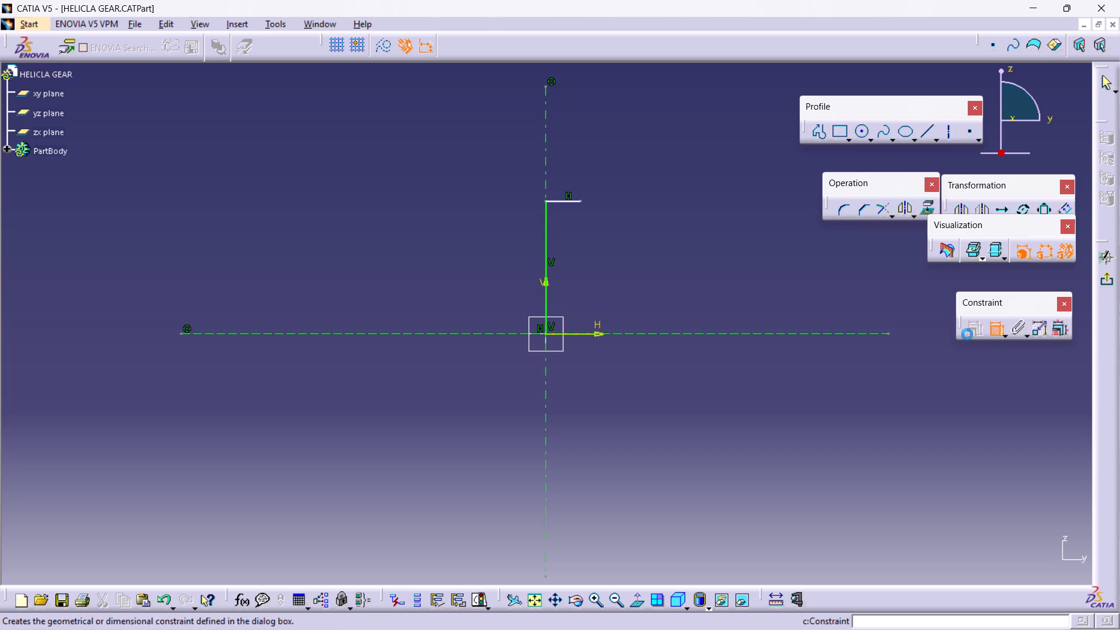
{"action": "left_click", "coordinate": [824, 334]}
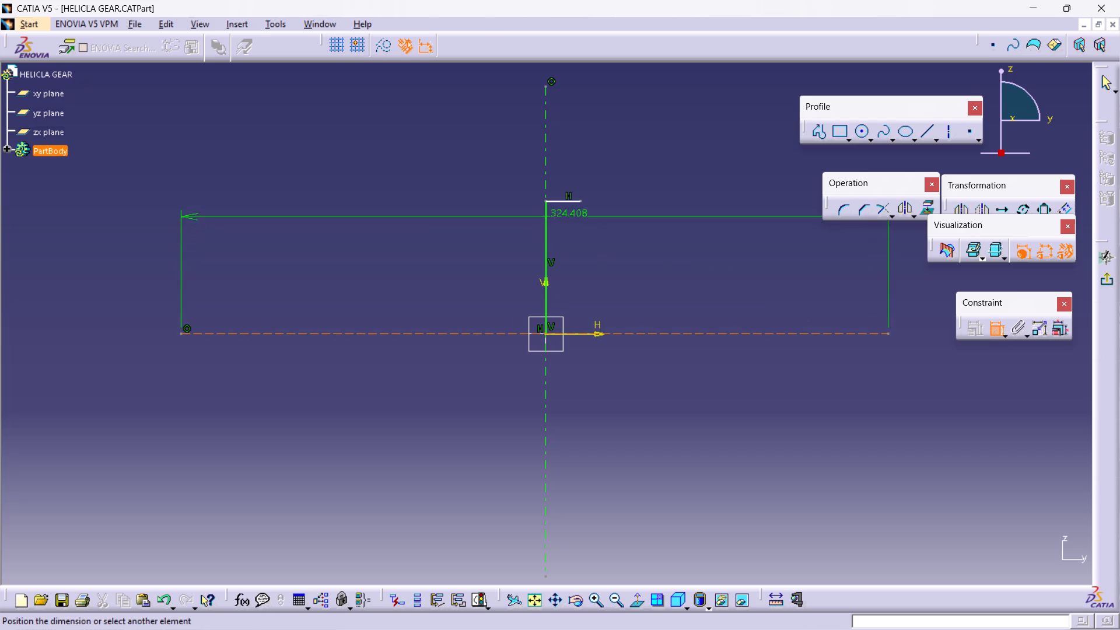
{"action": "left_click", "coordinate": [570, 202]}
{"action": "right_click", "coordinate": [454, 235]}
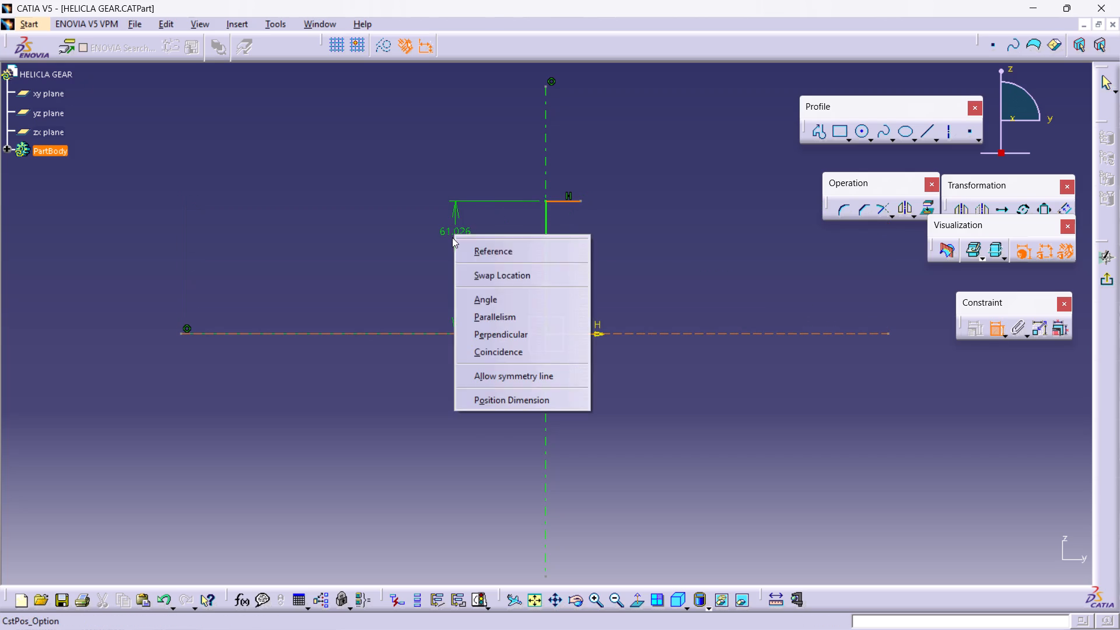
{"action": "left_click", "coordinate": [516, 397]}
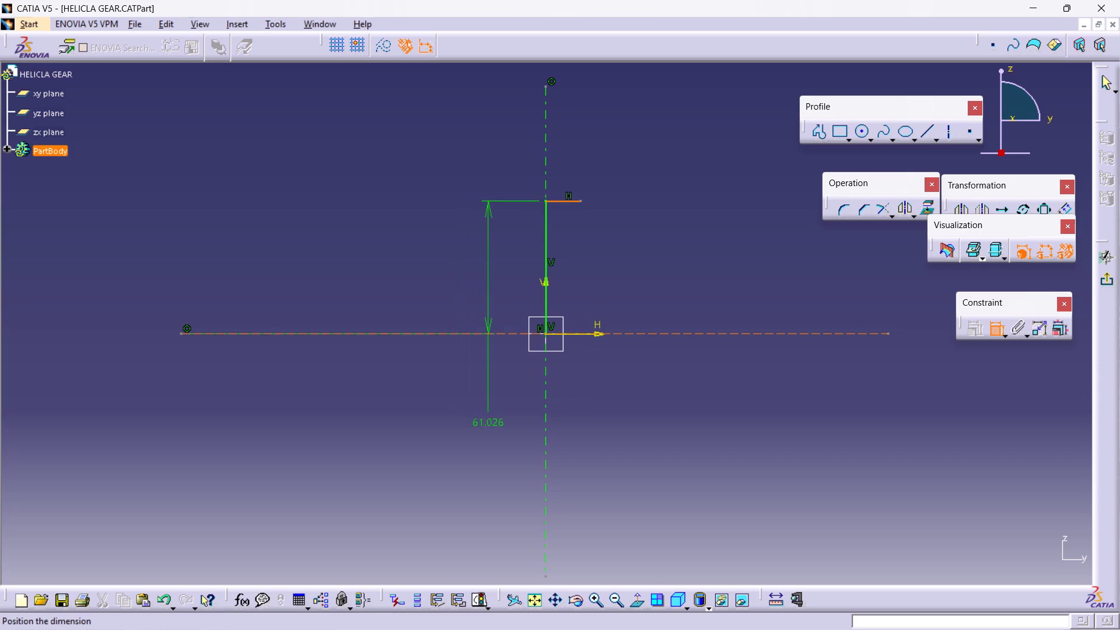
{"action": "right_click", "coordinate": [402, 267]}
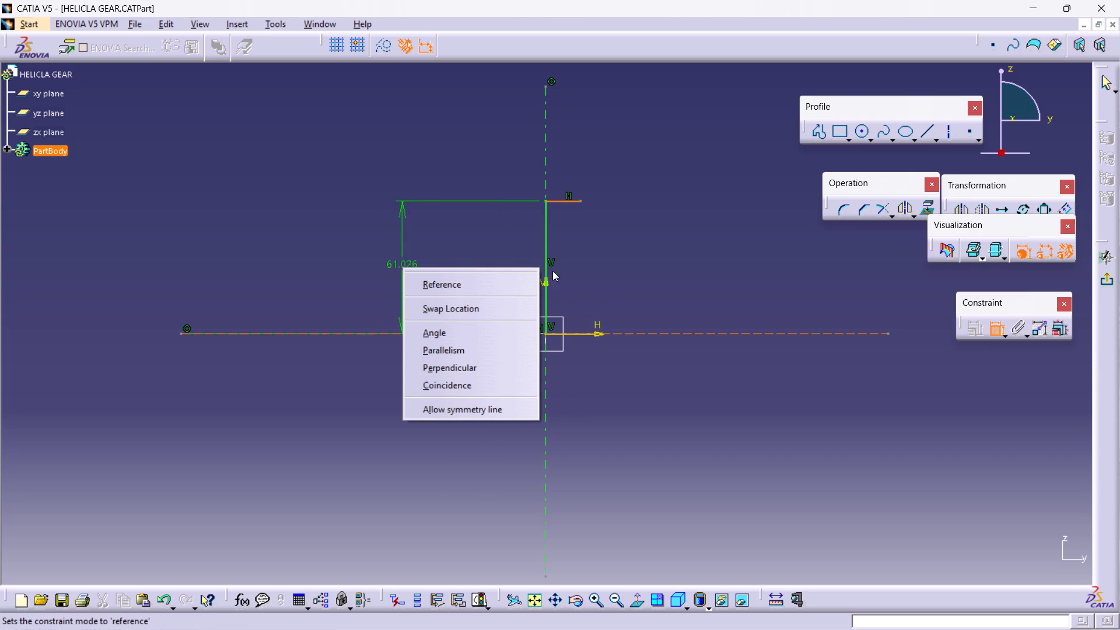
{"action": "left_click", "coordinate": [643, 257]}
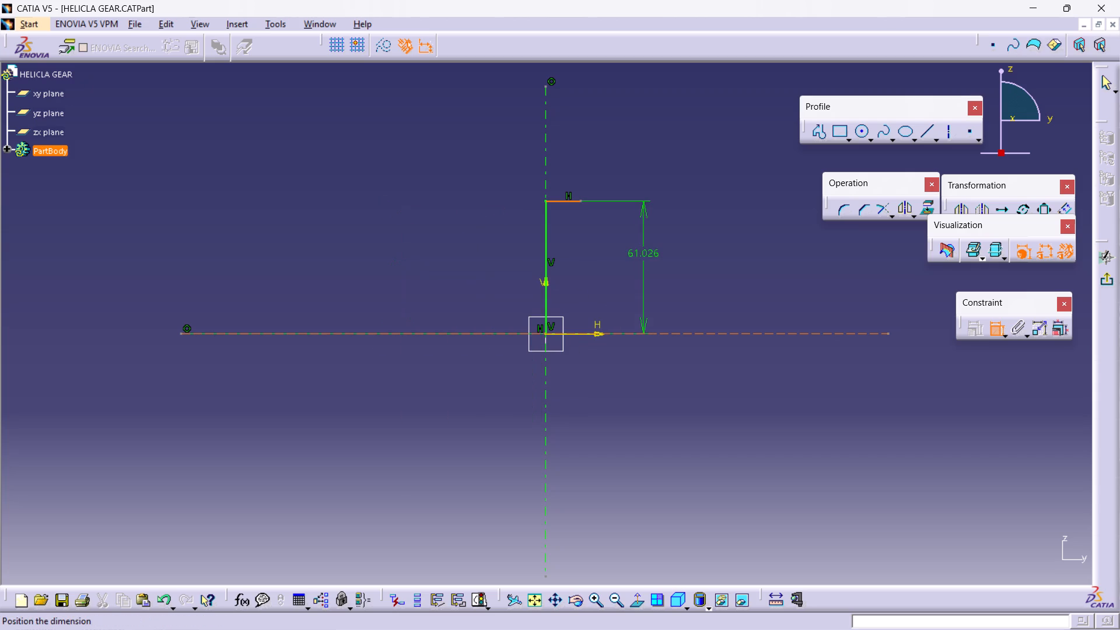
{"action": "left_click", "coordinate": [345, 285]}
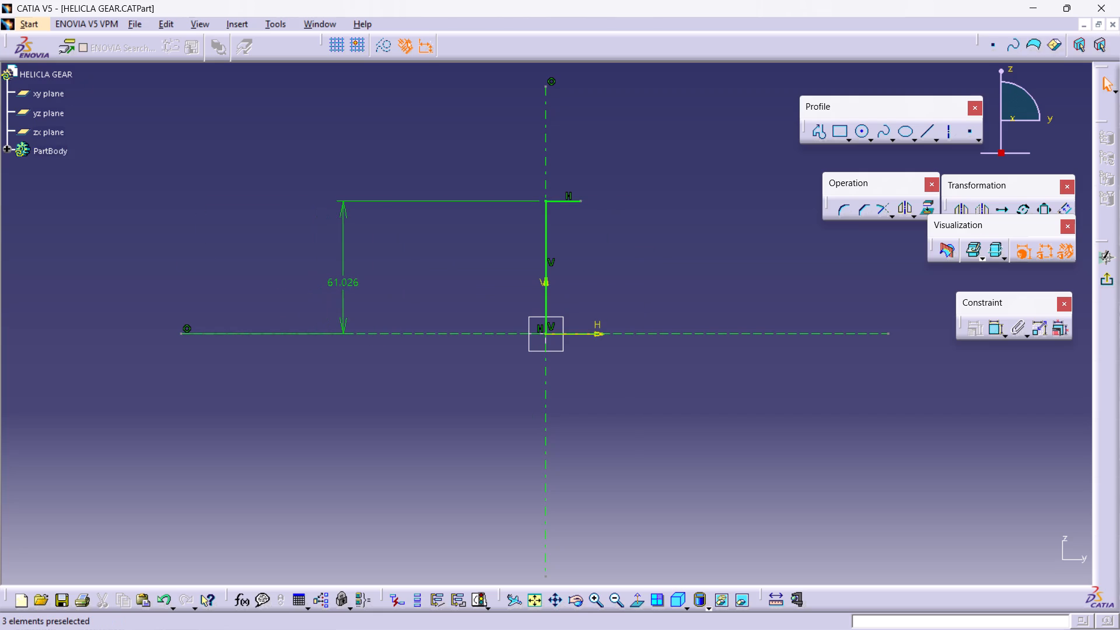
{"action": "double_click", "coordinate": [353, 280]}
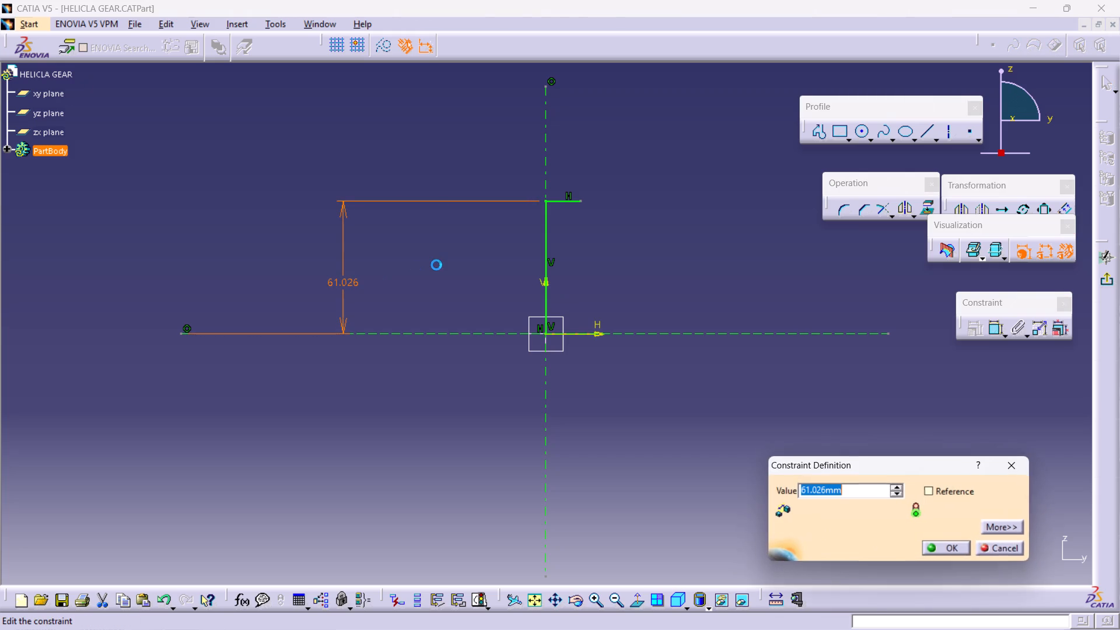
{"action": "type", "text": "45"}
{"action": "key", "text": "Return"}
{"action": "left_click", "coordinate": [436, 265]}
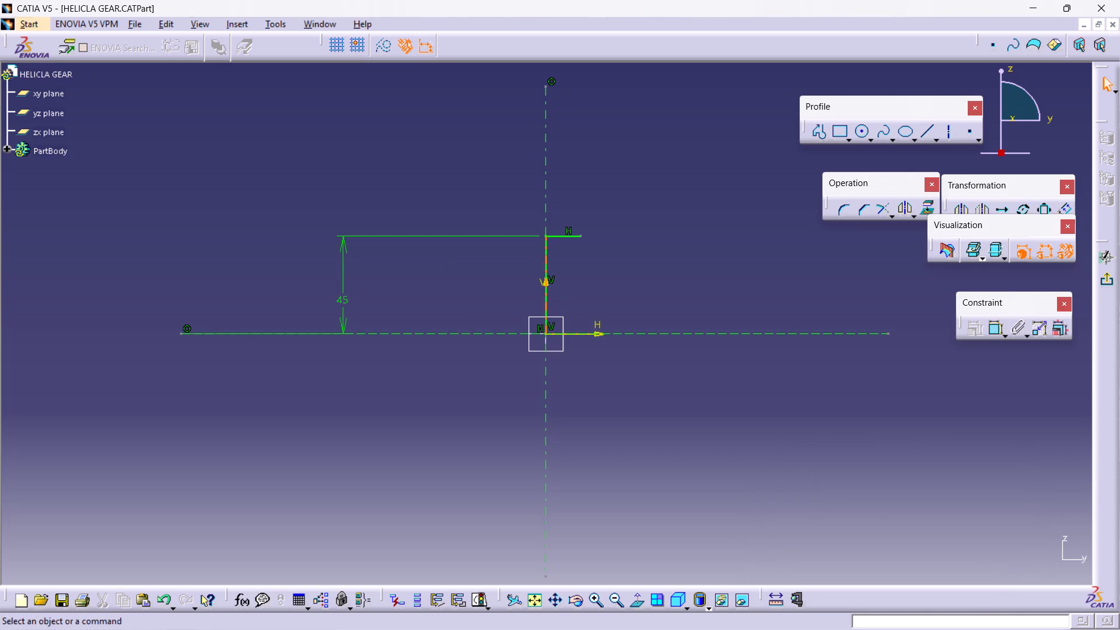
Continue the profile from the short line's free end in steps: about 13 mm down, 46 mm across, 9 mm down, 15 mm across, 7 mm down.
{"action": "left_click", "coordinate": [814, 132]}
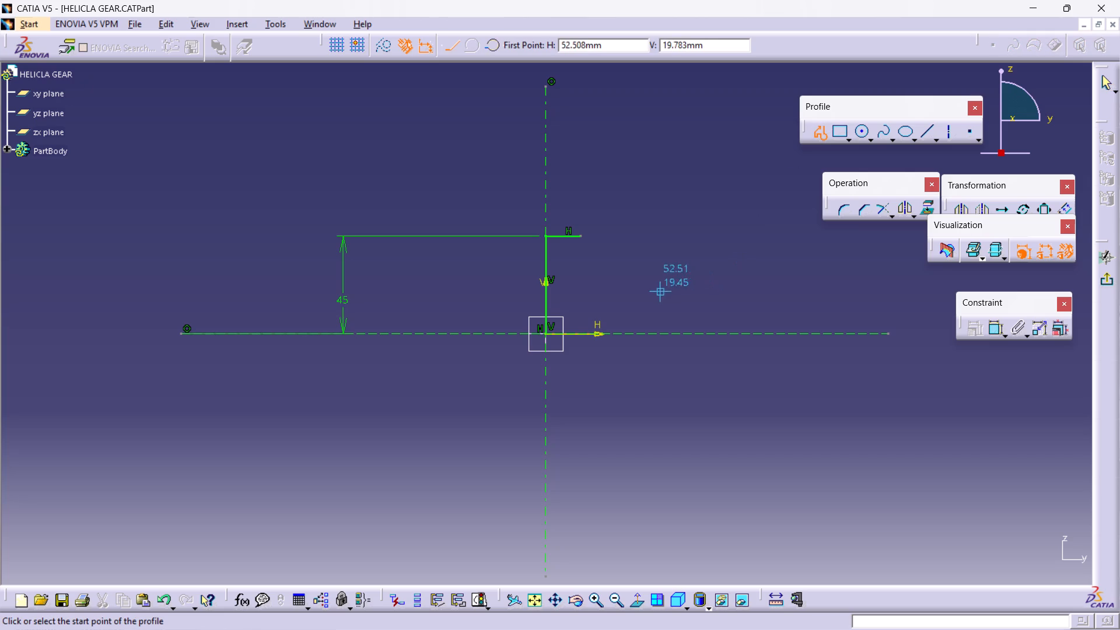
{"action": "left_click", "coordinate": [583, 238]}
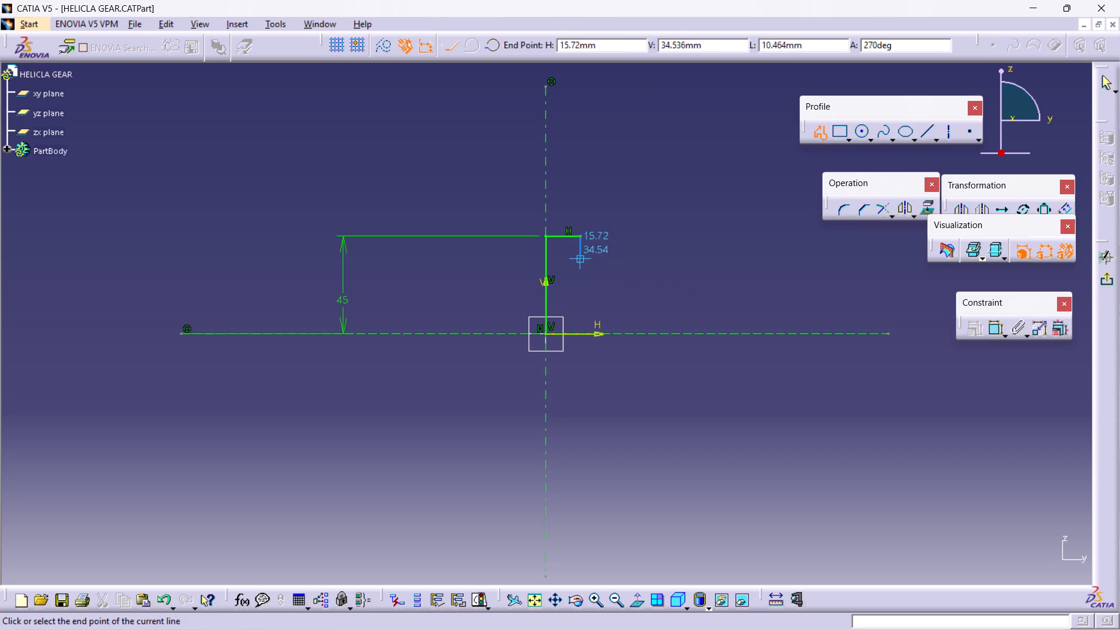
{"action": "left_click", "coordinate": [582, 264]}
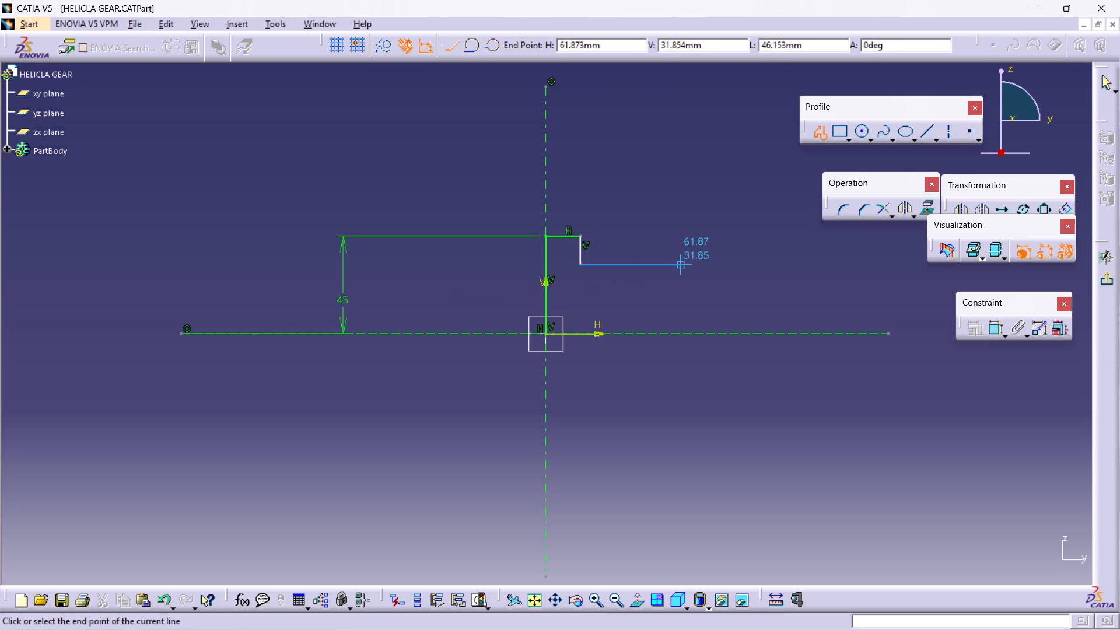
{"action": "left_click", "coordinate": [682, 264]}
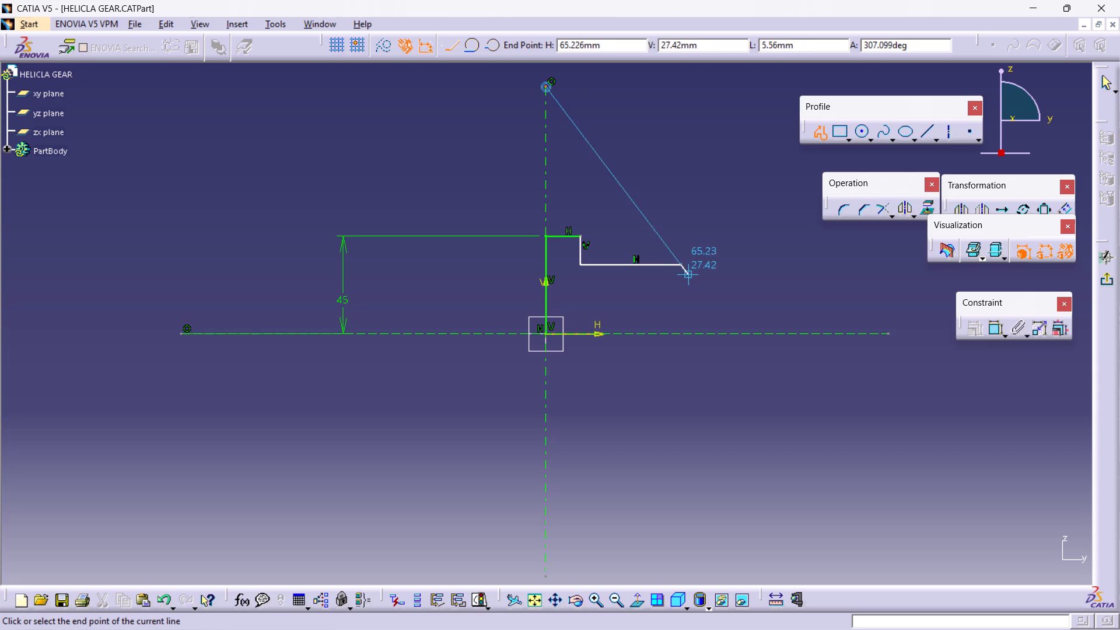
{"action": "left_click", "coordinate": [681, 285]}
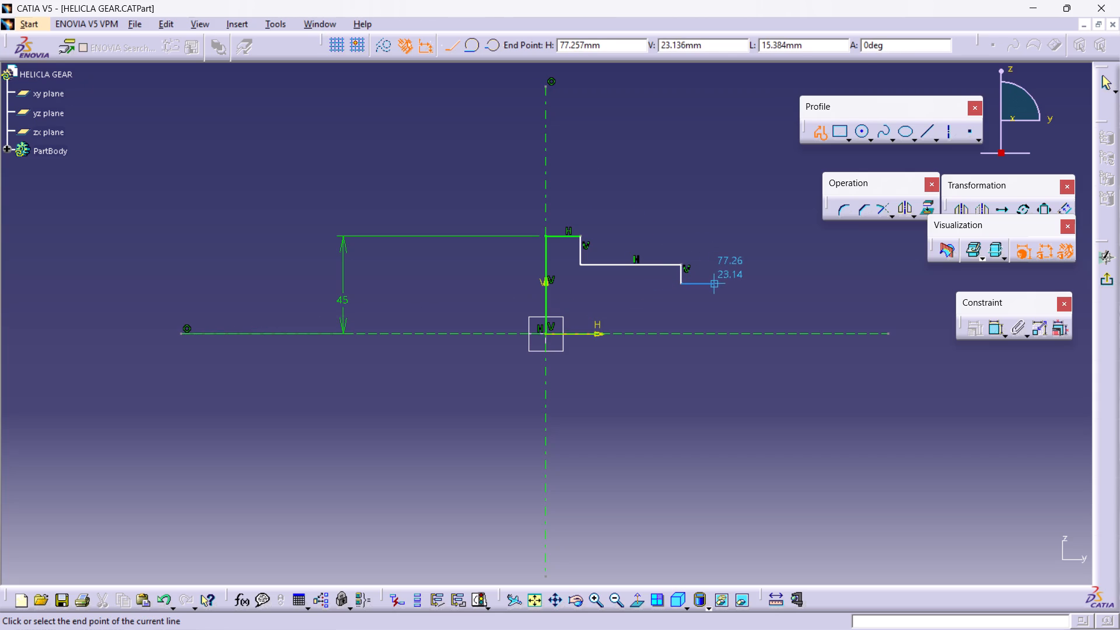
{"action": "left_click", "coordinate": [716, 283]}
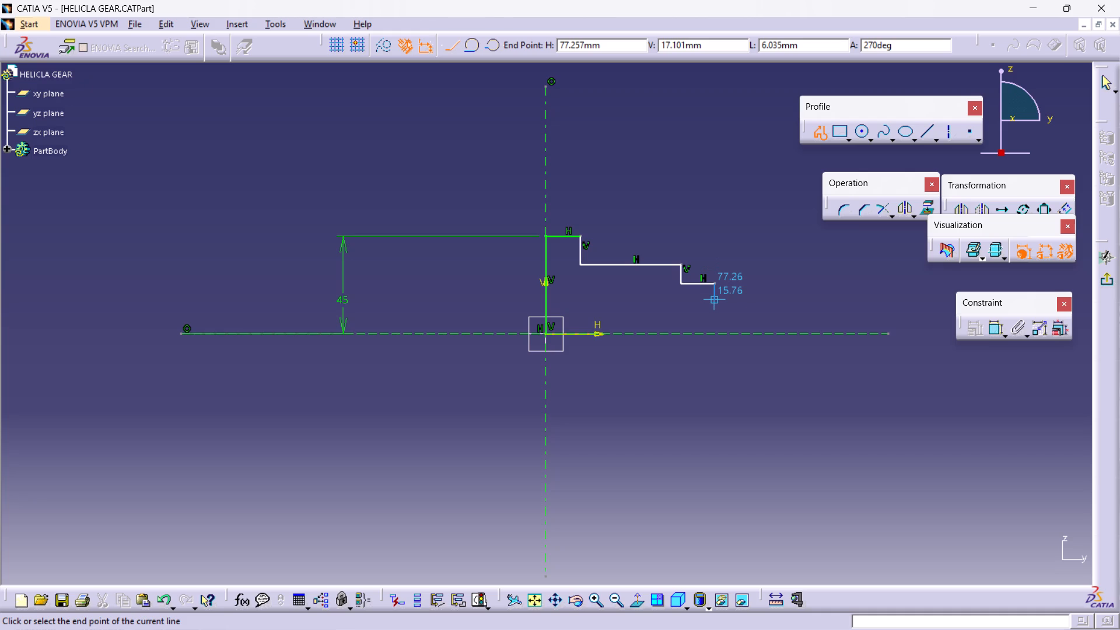
{"action": "left_click", "coordinate": [711, 299]}
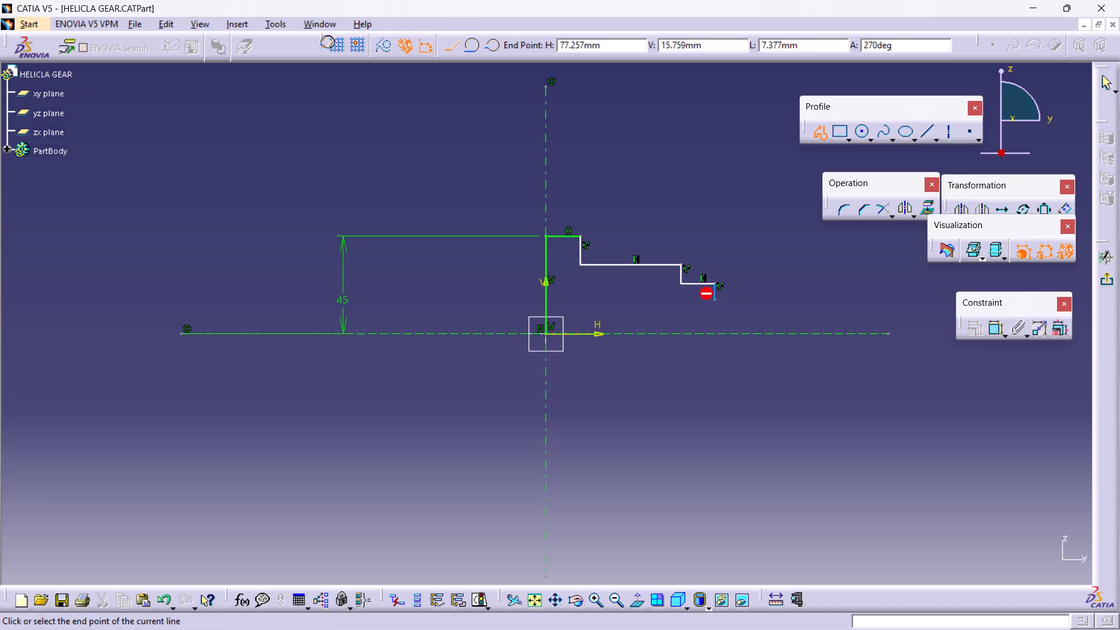
Finish the profile with a tangent arc of about 6.4 mm radius, a horizontal line about 38 mm long, and a vertical line to the horizontal axis.
{"action": "left_click", "coordinate": [465, 36]}
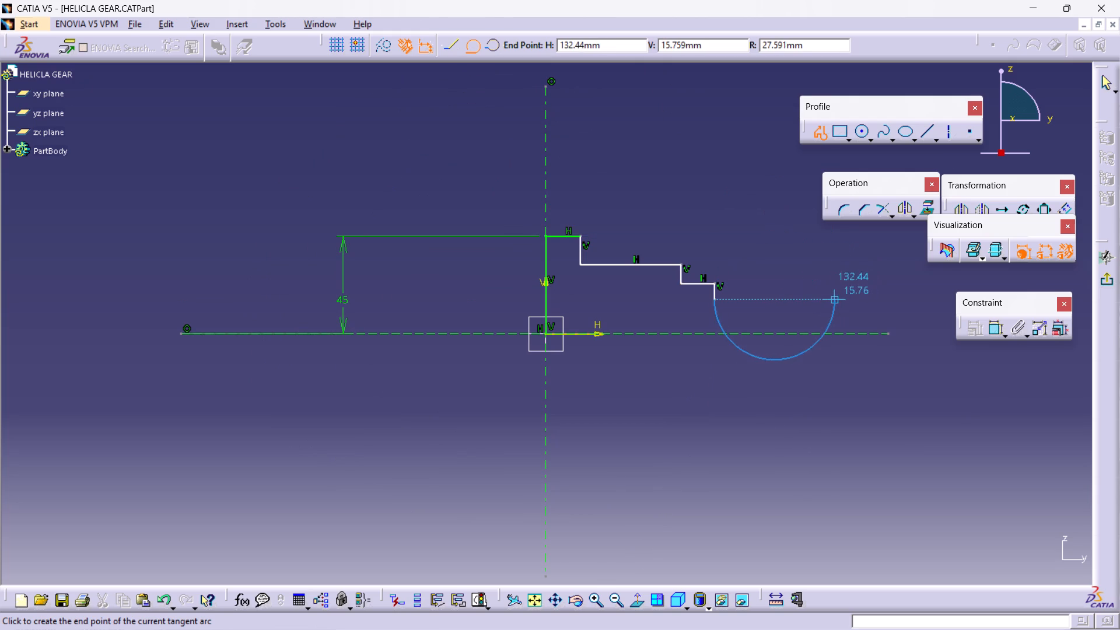
{"action": "middle_click_drag", "start_coordinate": [835, 299], "coordinate": [747, 208], "text": "ctrl"}
{"action": "middle_click_drag", "start_coordinate": [783, 228], "coordinate": [402, 265]}
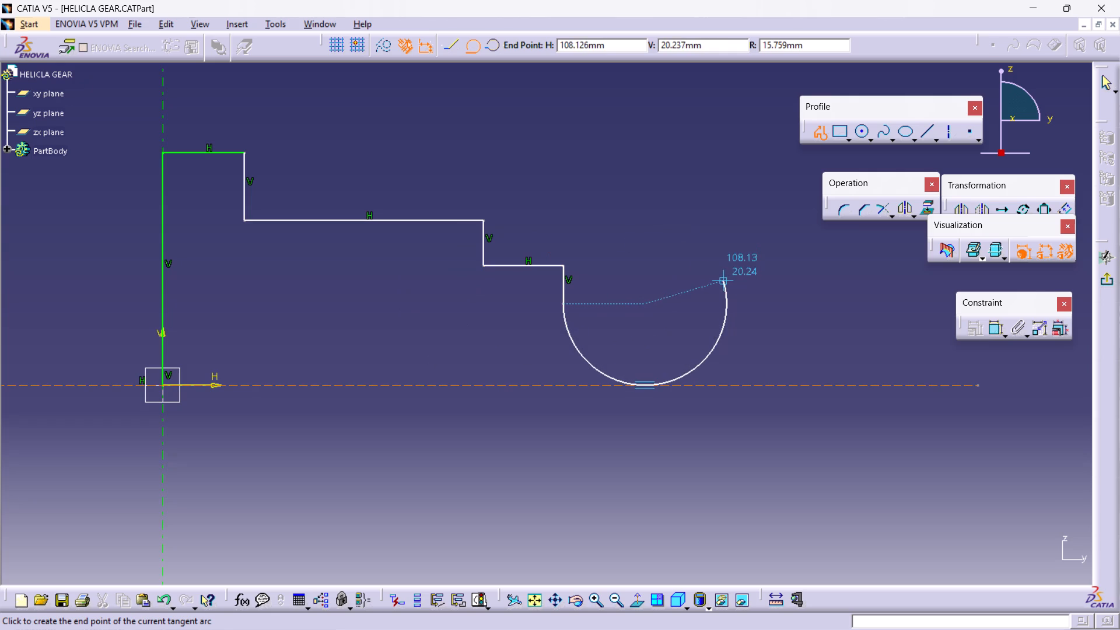
{"action": "left_click", "coordinate": [631, 303]}
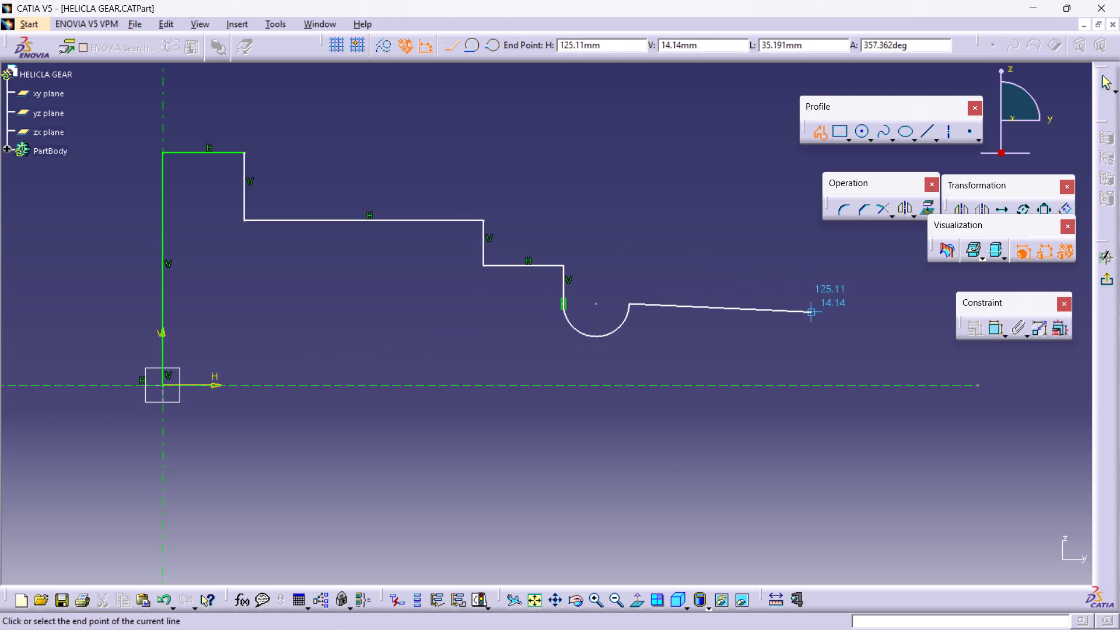
{"action": "left_click", "coordinate": [828, 304]}
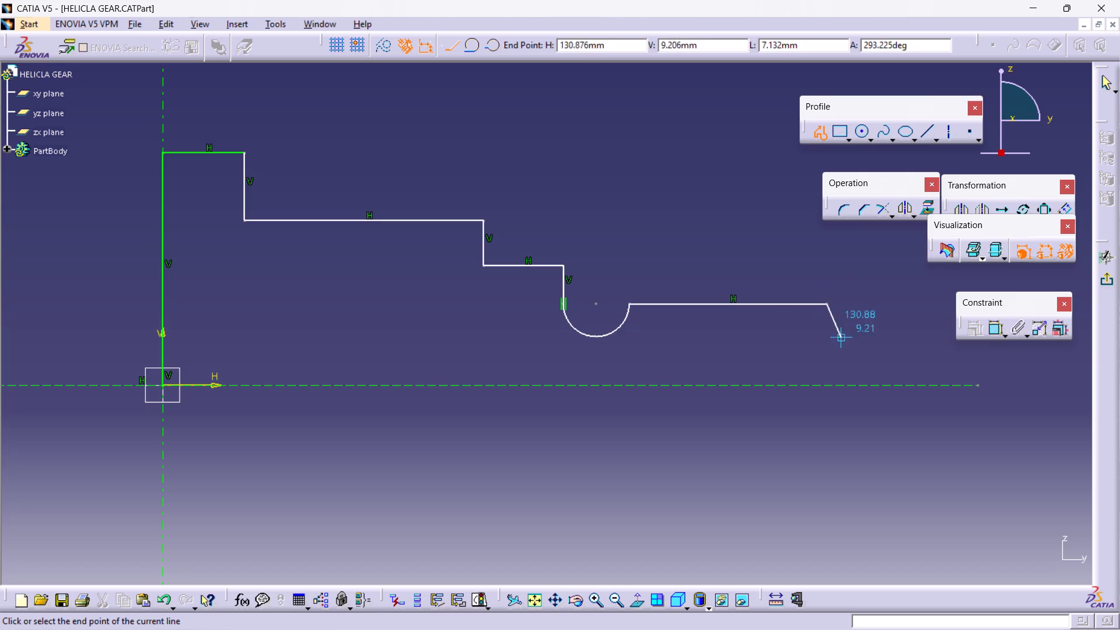
{"action": "left_click", "coordinate": [827, 386]}
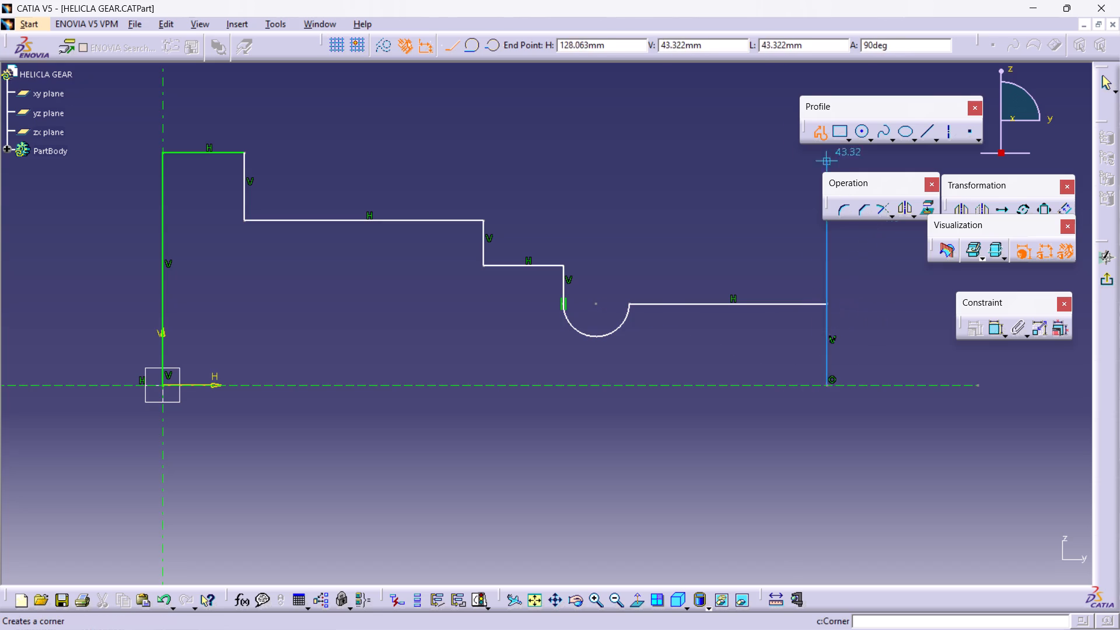
{"action": "left_click", "coordinate": [821, 133]}
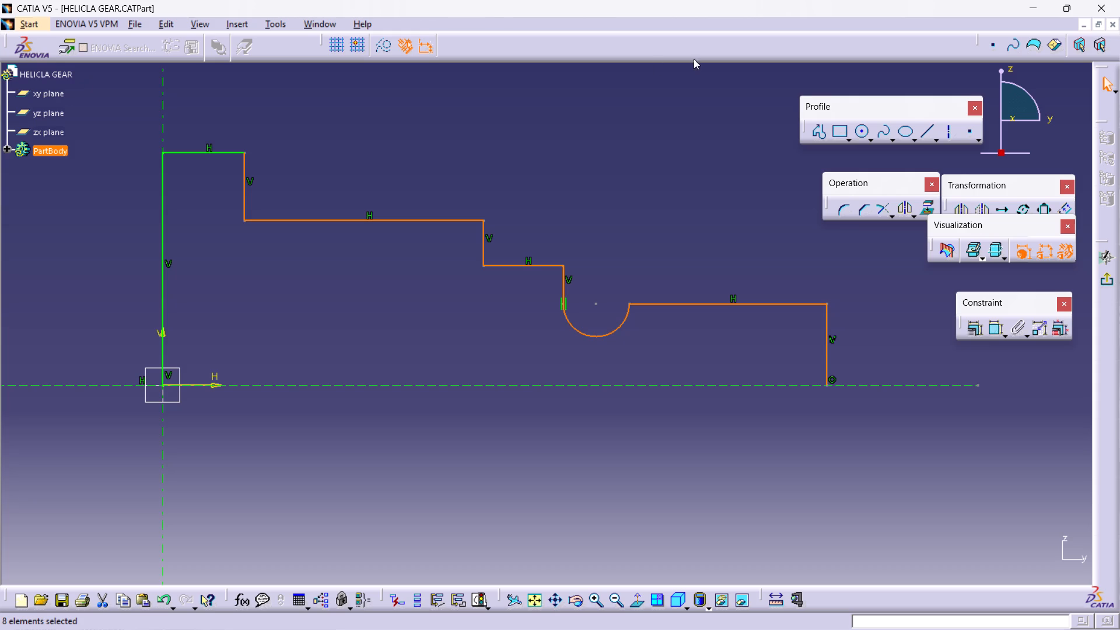
{"action": "left_click", "coordinate": [786, 256]}
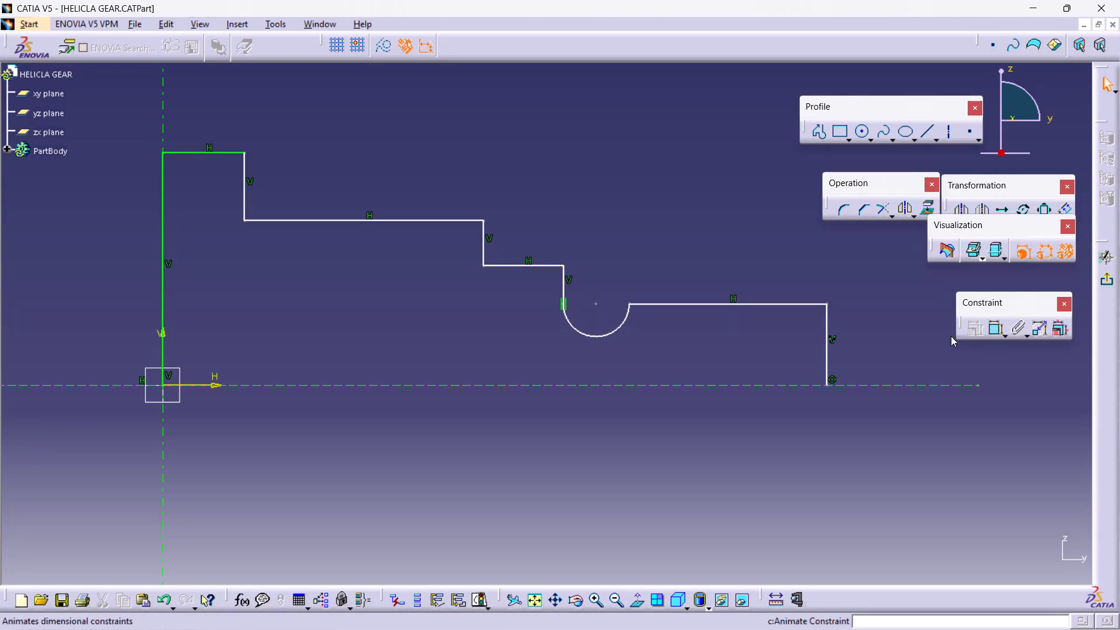
Dimension the distances from the horizontal axis to the long horizontal step line and to the shorter step line before the arc.
{"action": "left_click", "coordinate": [996, 330]}
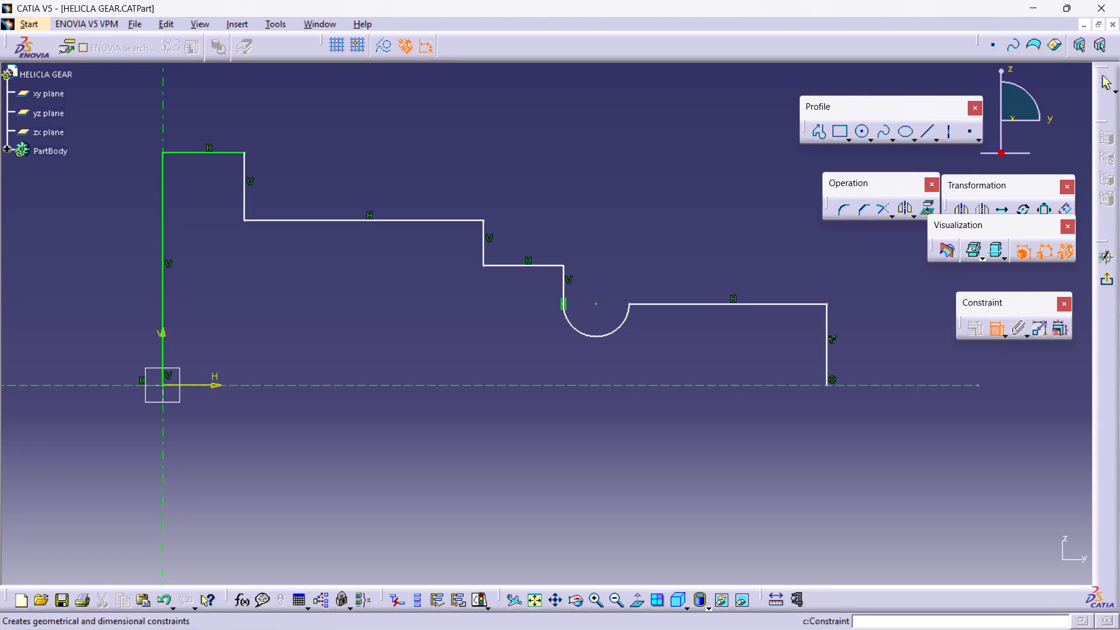
{"action": "left_click", "coordinate": [298, 222]}
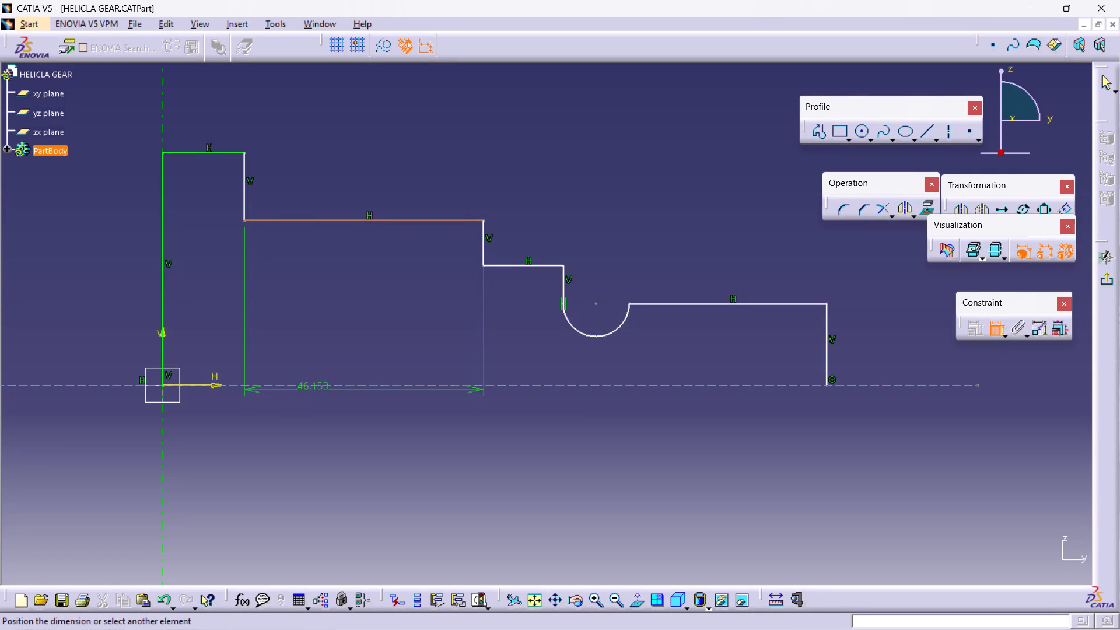
{"action": "left_click", "coordinate": [320, 384]}
{"action": "left_click", "coordinate": [346, 330]}
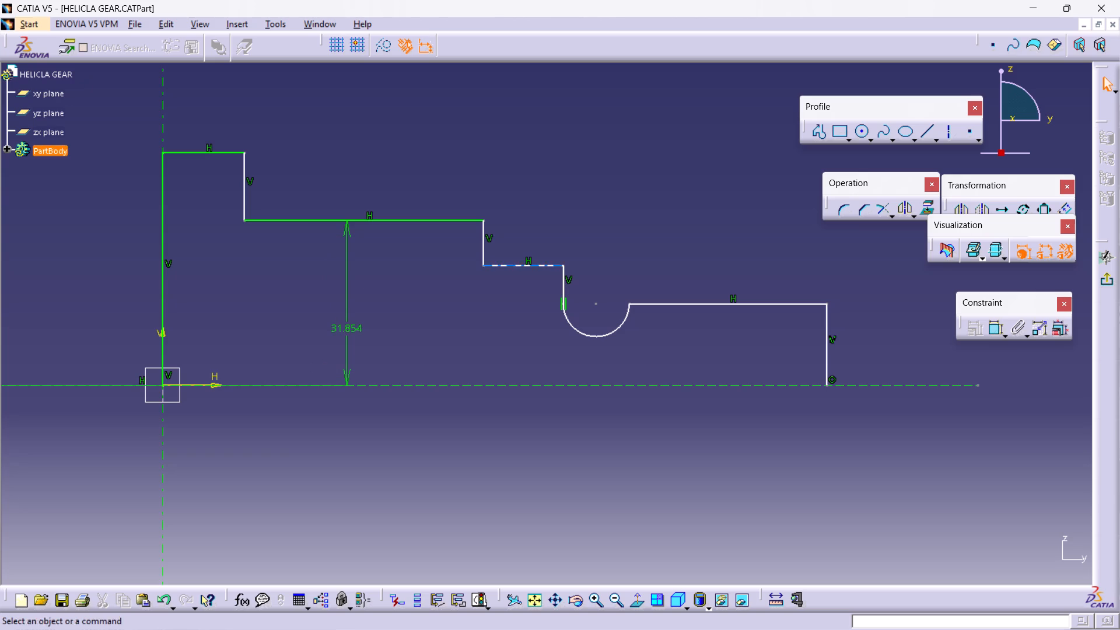
{"action": "left_click", "coordinate": [514, 264]}
{"action": "left_click", "coordinate": [509, 386]}
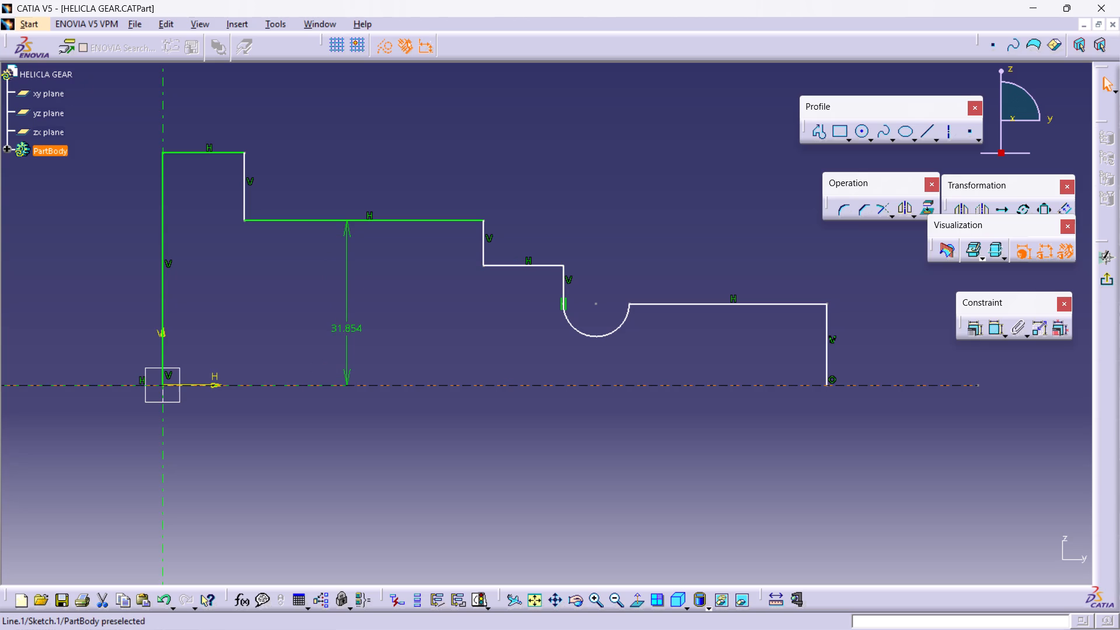
{"action": "left_click", "coordinate": [998, 333]}
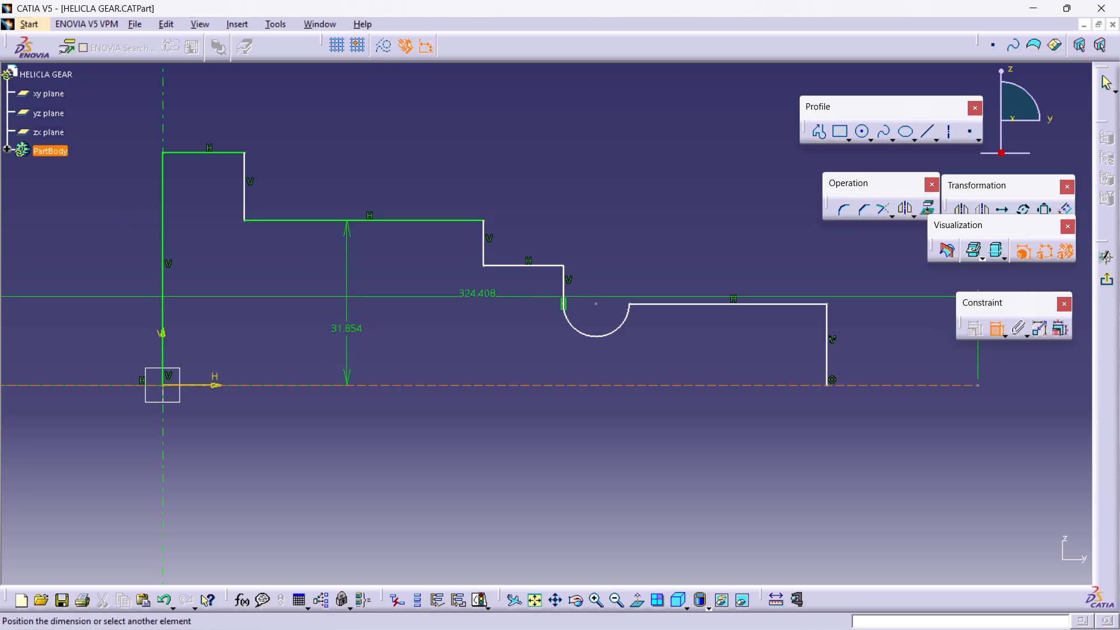
{"action": "left_click", "coordinate": [508, 264]}
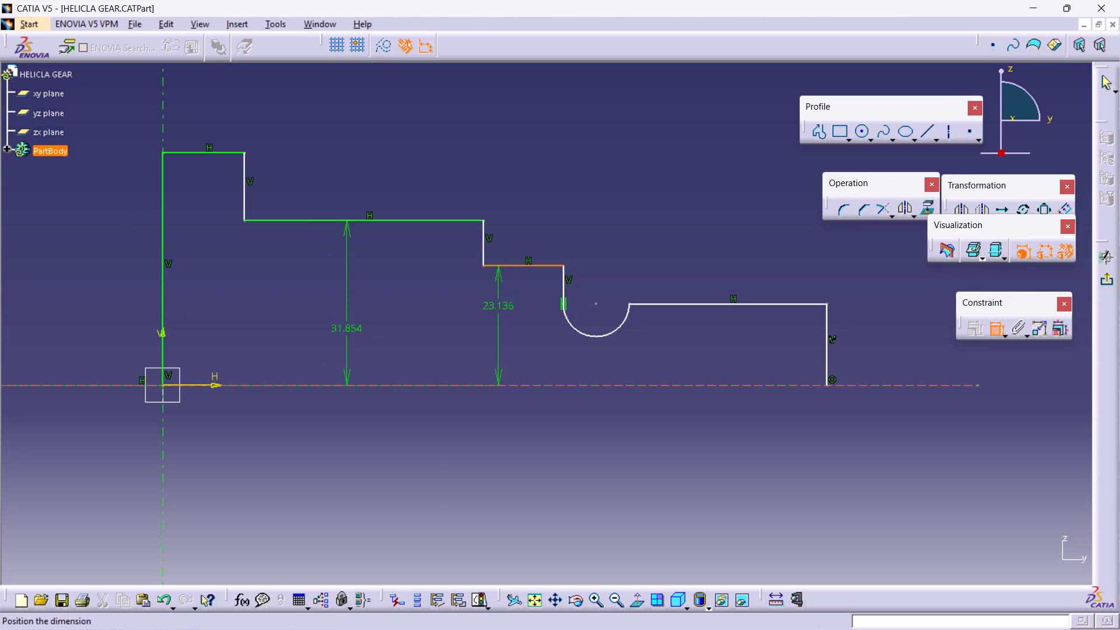
{"action": "left_click", "coordinate": [508, 328]}
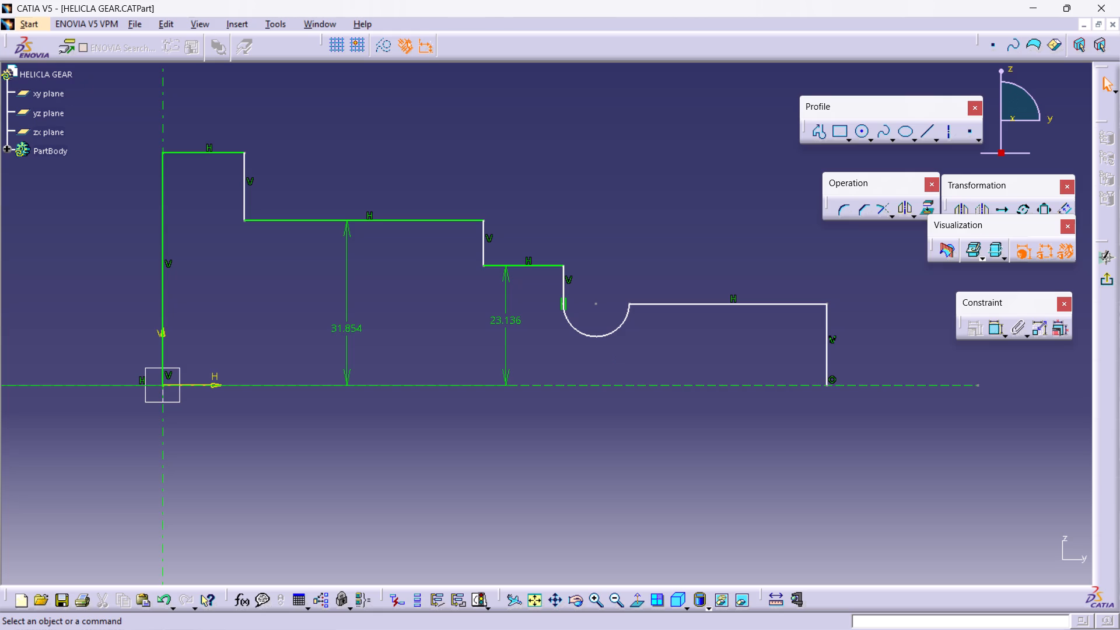
Dimension the distance between the horizontal axis and the horizontal line after the arc, and set it to 32.5 mm.
{"action": "left_click", "coordinate": [664, 303]}
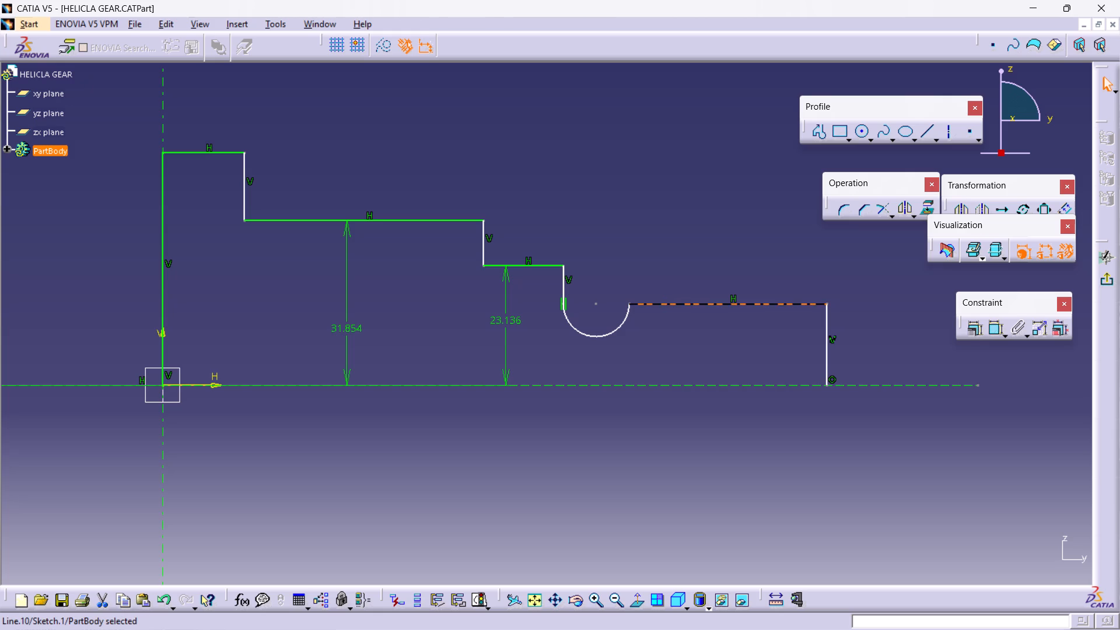
{"action": "left_click", "coordinate": [661, 383]}
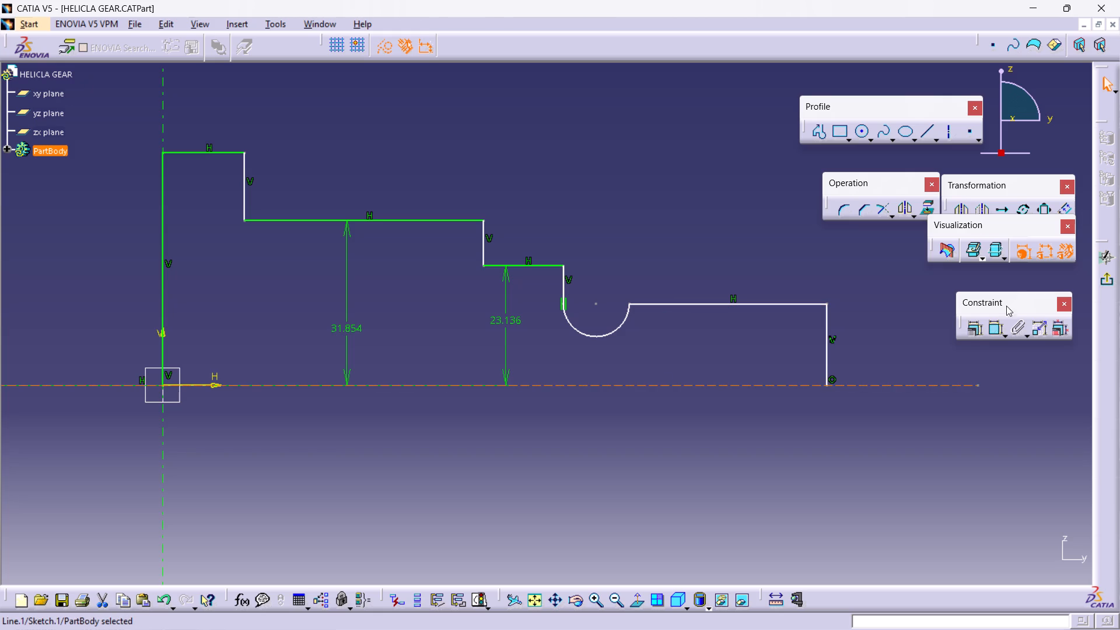
{"action": "left_click", "coordinate": [996, 328]}
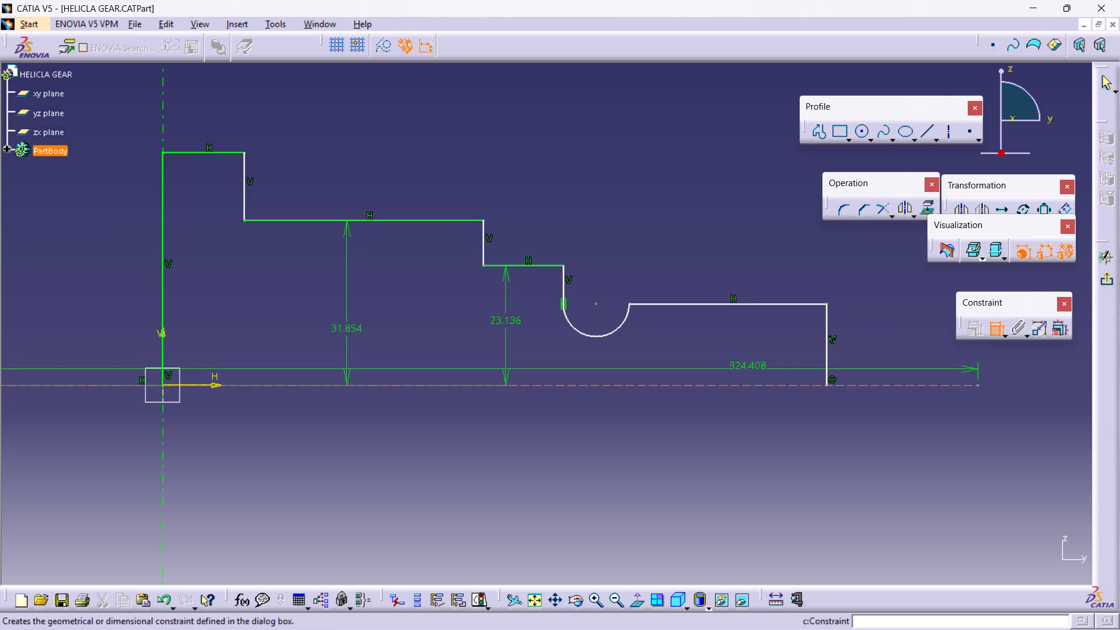
{"action": "left_click", "coordinate": [719, 302]}
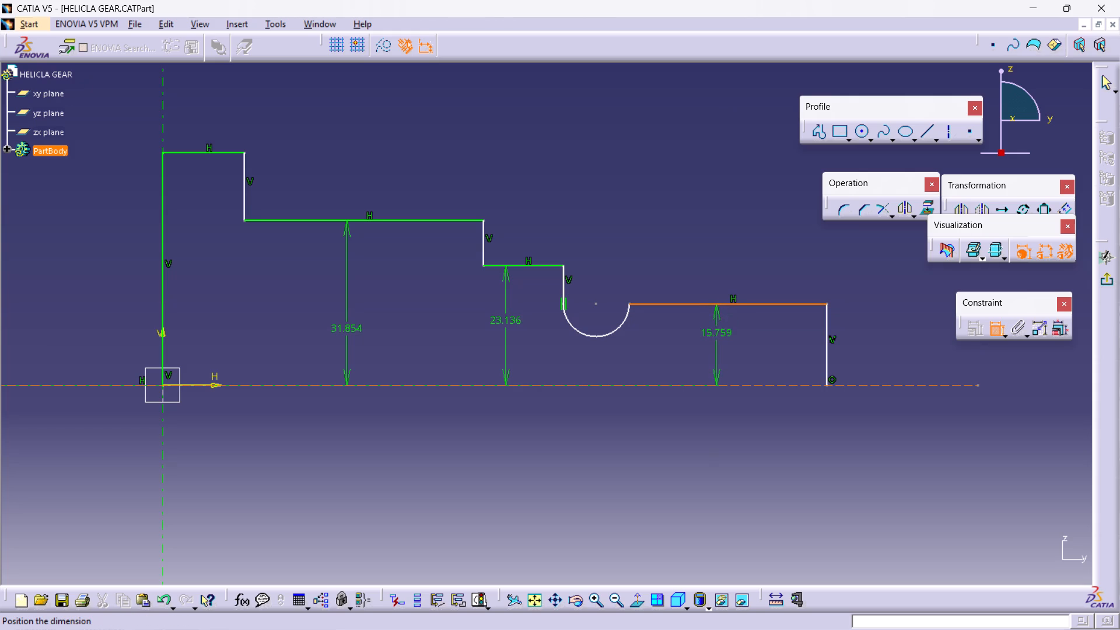
{"action": "left_click", "coordinate": [717, 336]}
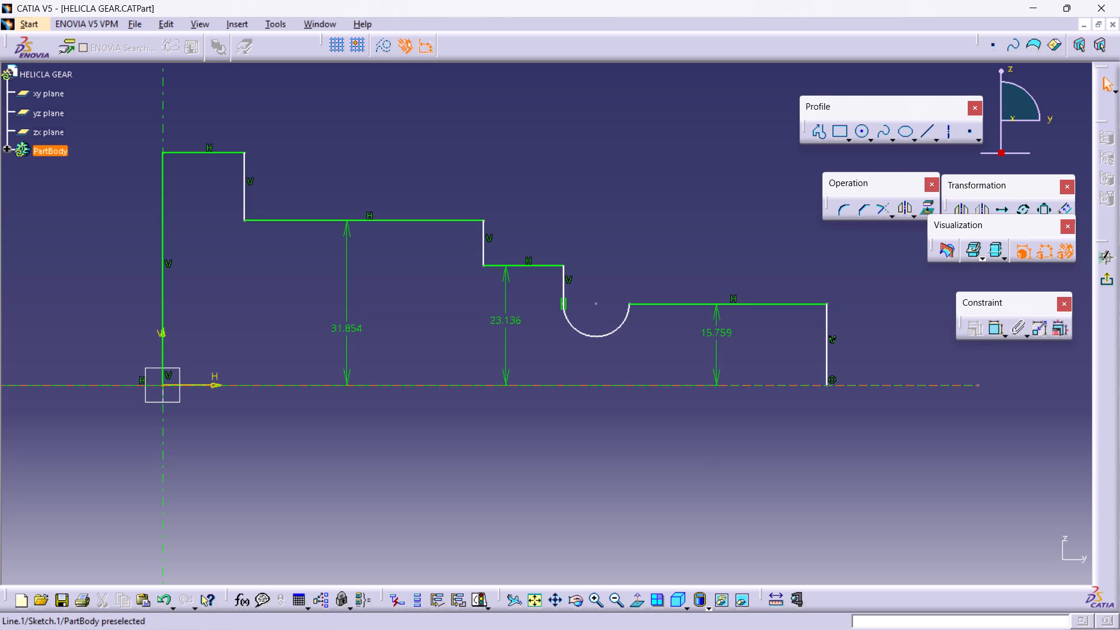
{"action": "double_click", "coordinate": [720, 336]}
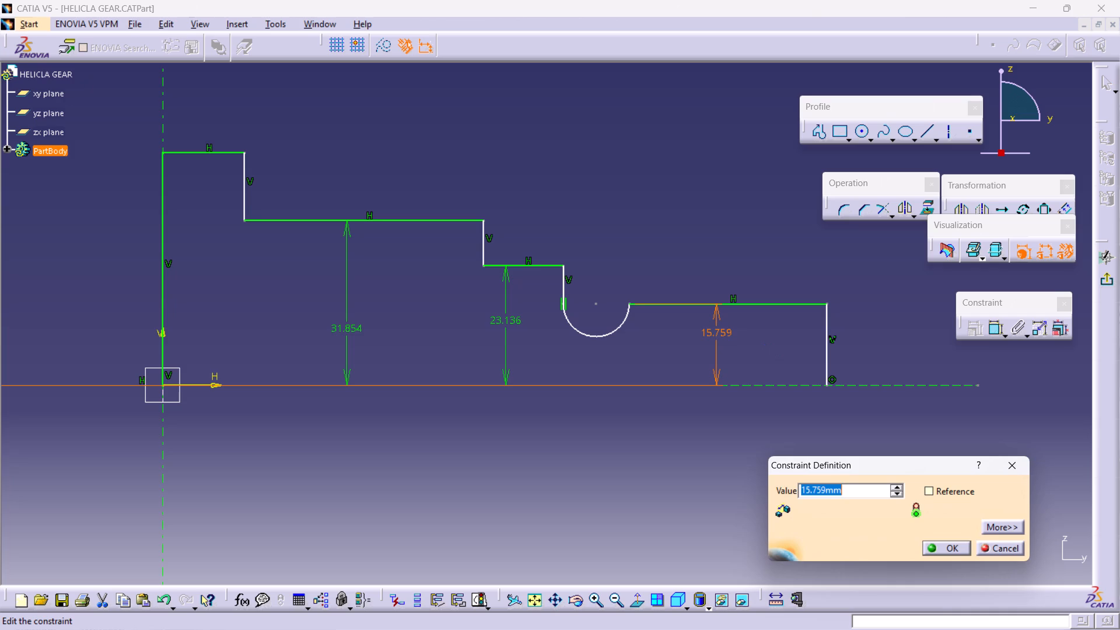
{"action": "type", "text": "32.5"}
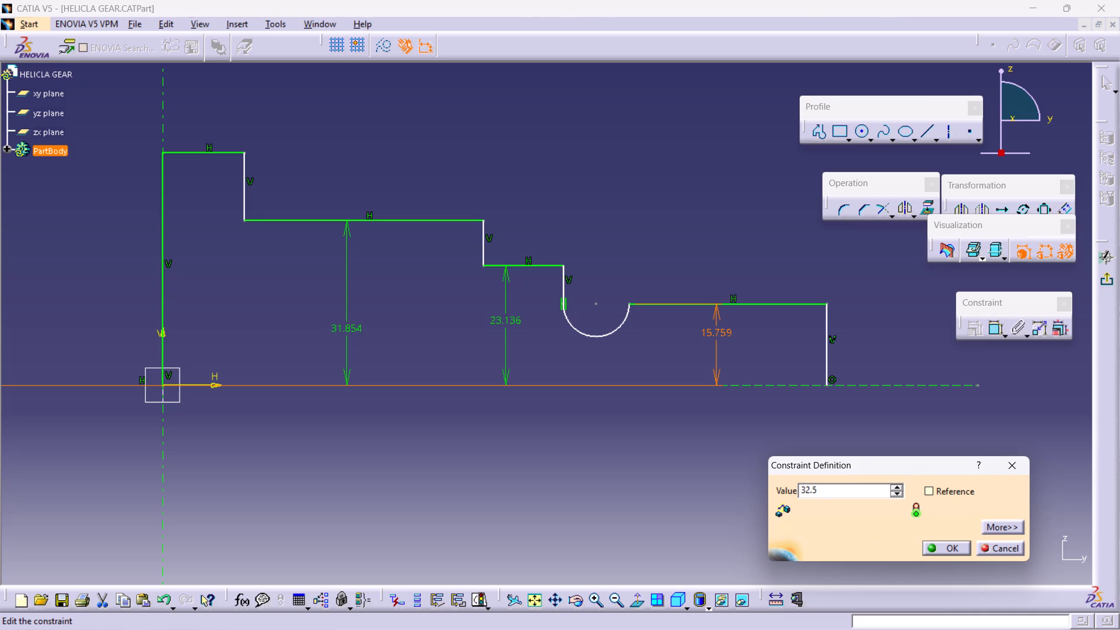
{"action": "left_click", "coordinate": [957, 548]}
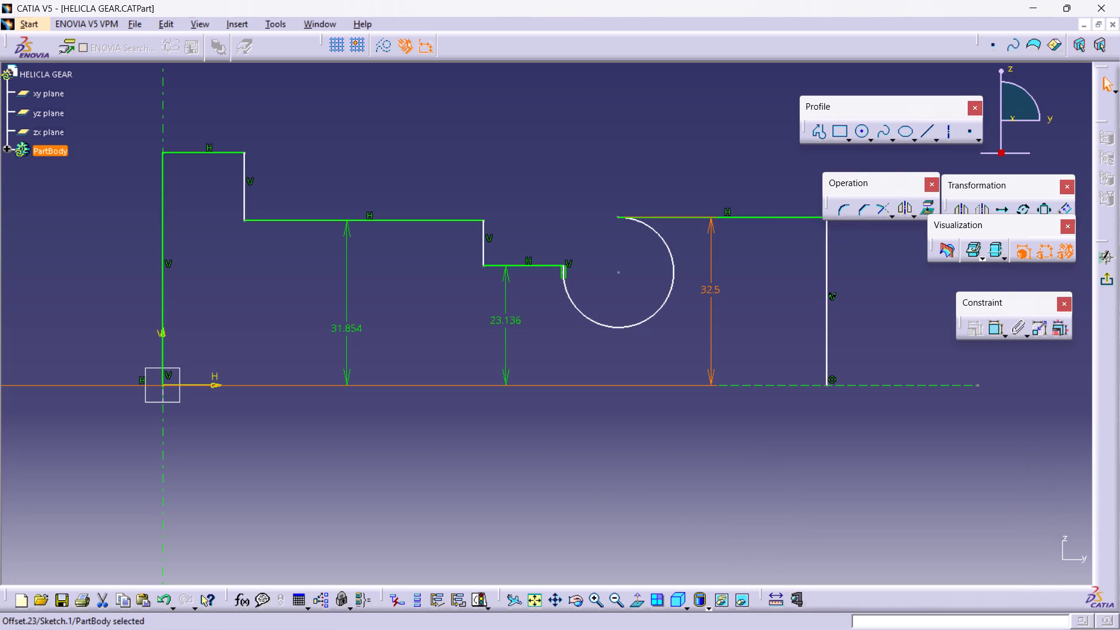
Dimension the length of the short uppermost horizontal line.
{"action": "left_click", "coordinate": [994, 325]}
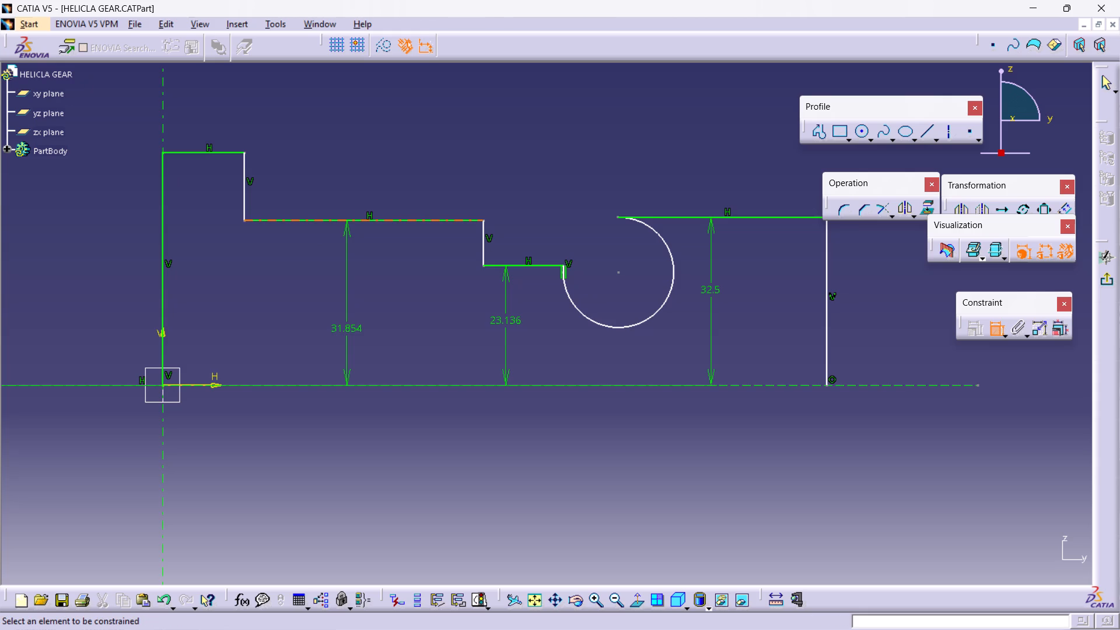
{"action": "left_click", "coordinate": [203, 150]}
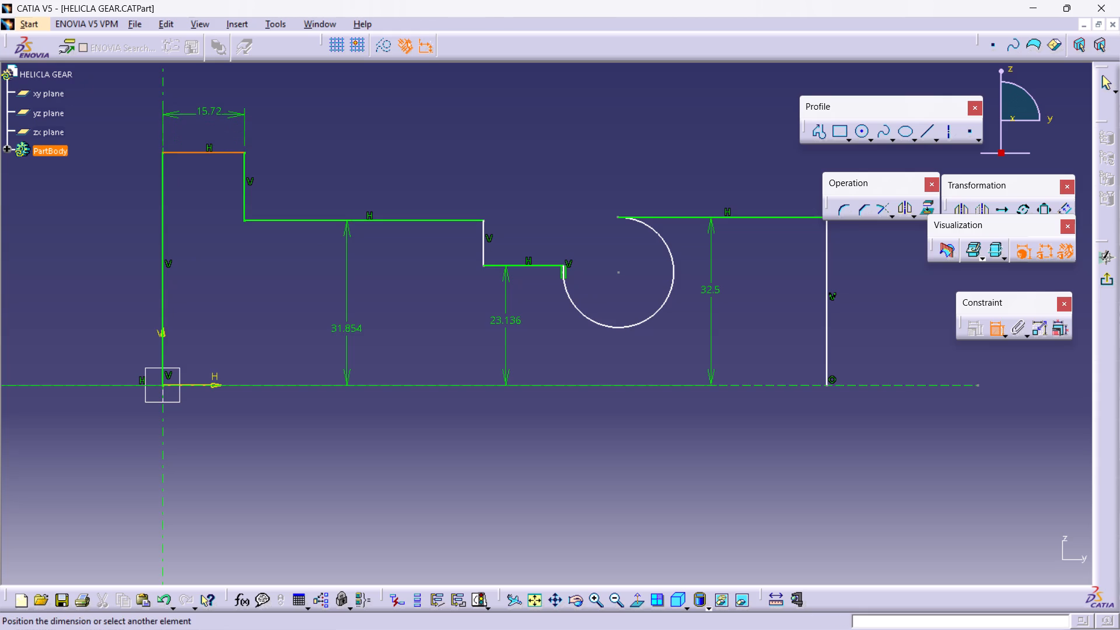
{"action": "left_click", "coordinate": [209, 107]}
Dimension the length of the long horizontal step line, placing the dimension above it, and continue with the shorter step line before the arc.
{"action": "left_click", "coordinate": [350, 220]}
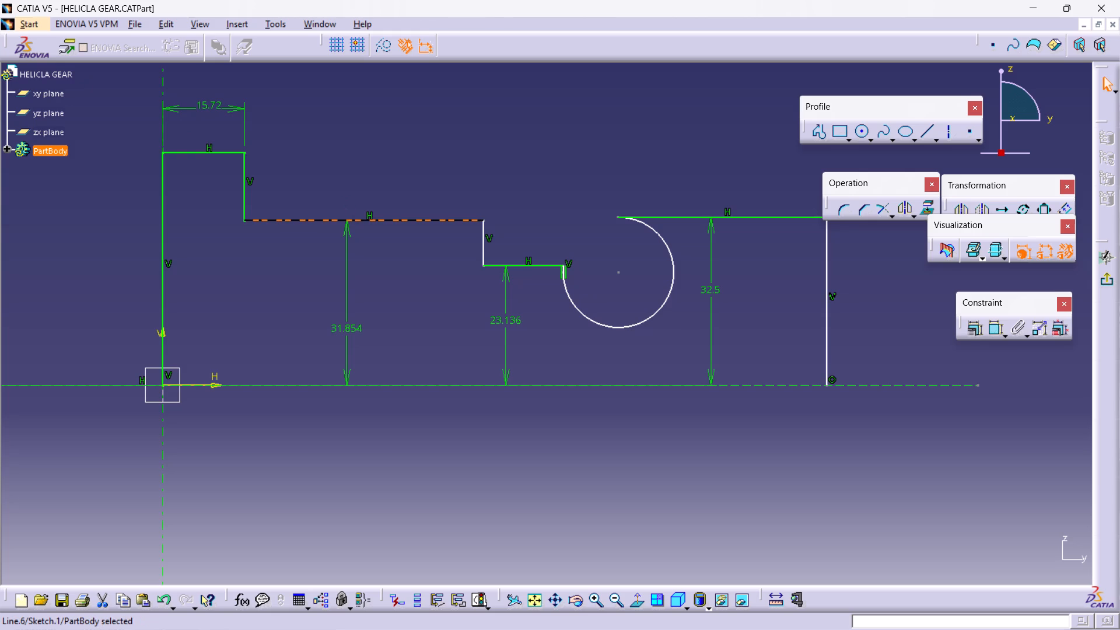
{"action": "double_click", "coordinate": [994, 327]}
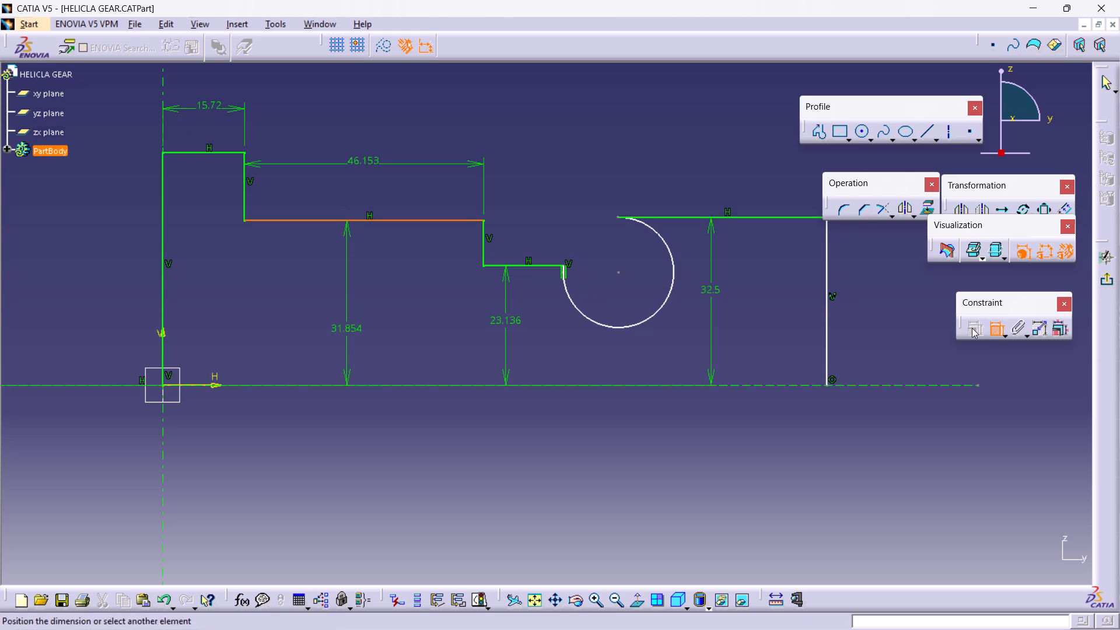
{"action": "left_click", "coordinate": [414, 166]}
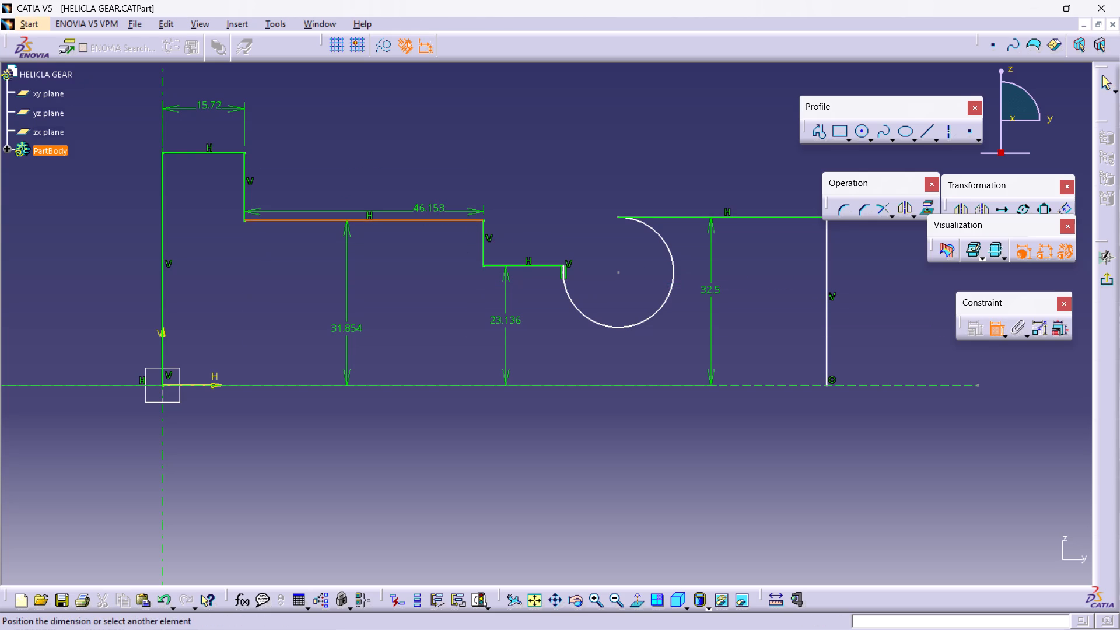
{"action": "left_click", "coordinate": [542, 264]}
{"action": "left_click", "coordinate": [537, 263]}
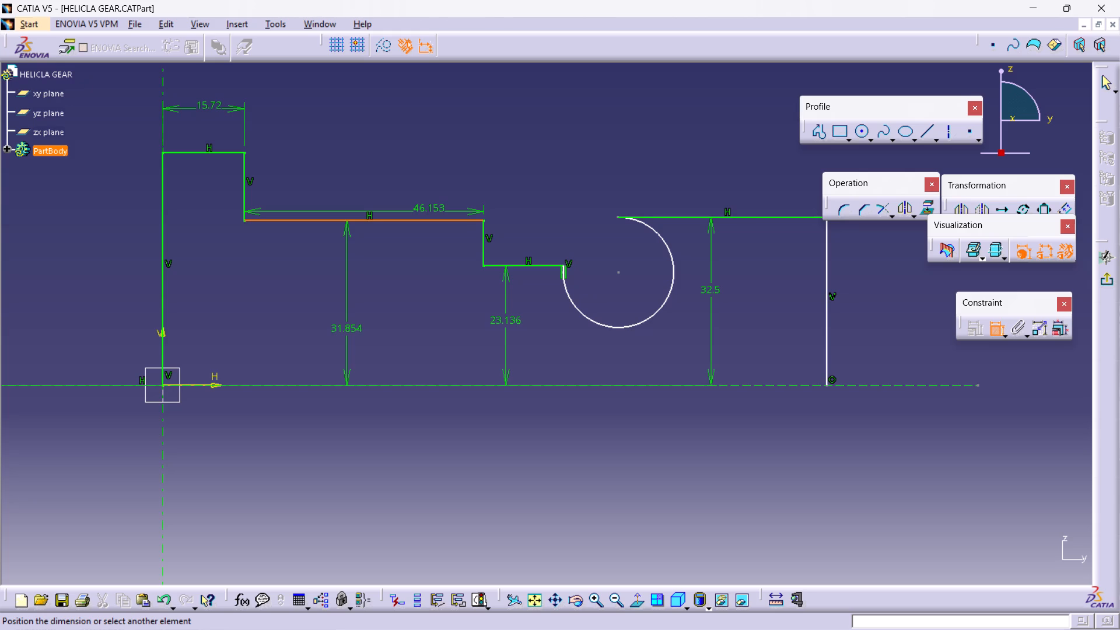
{"action": "left_click", "coordinate": [533, 266]}
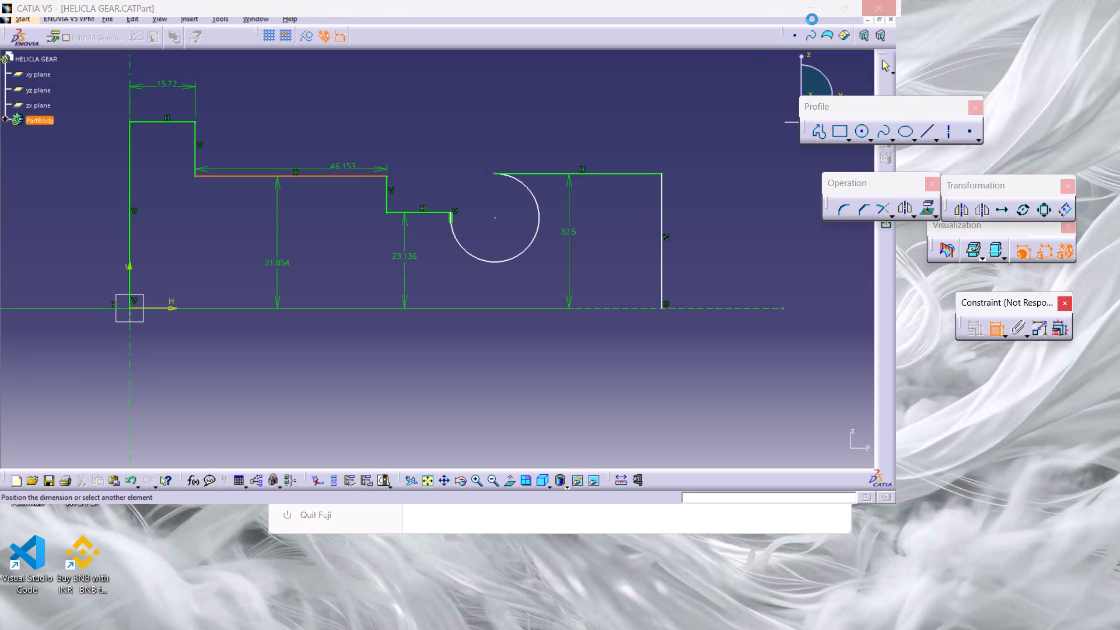
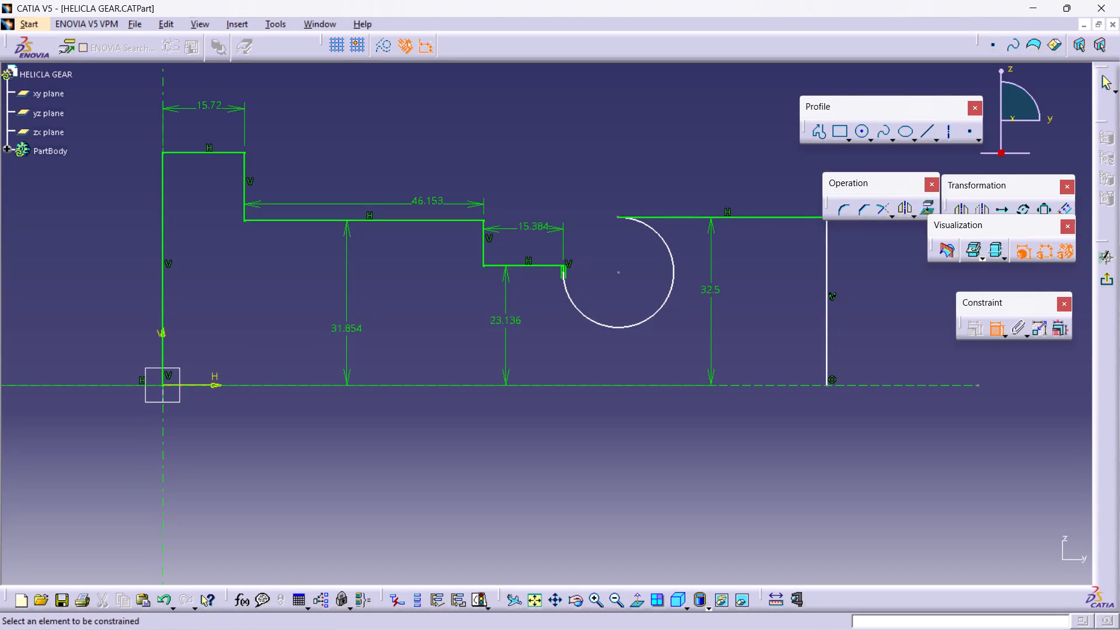
Dimension the length of the horizontal line after the arc, placing the dimension above it, and set it to 80 mm.
{"action": "left_click", "coordinate": [770, 215]}
{"action": "triple_click", "coordinate": [752, 180]}
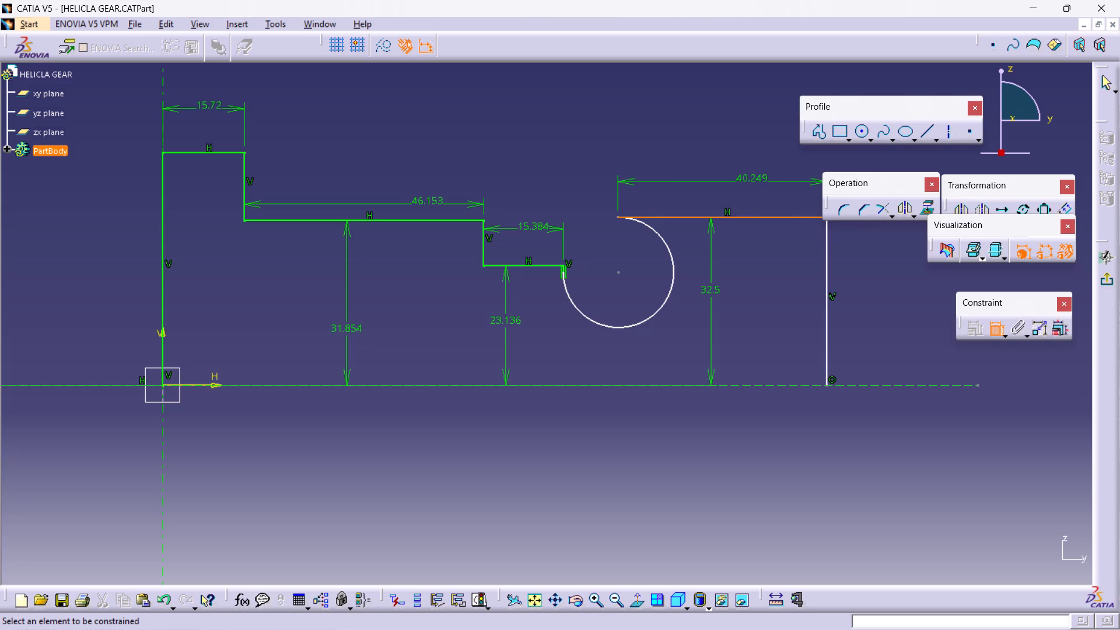
{"action": "double_click", "coordinate": [752, 177]}
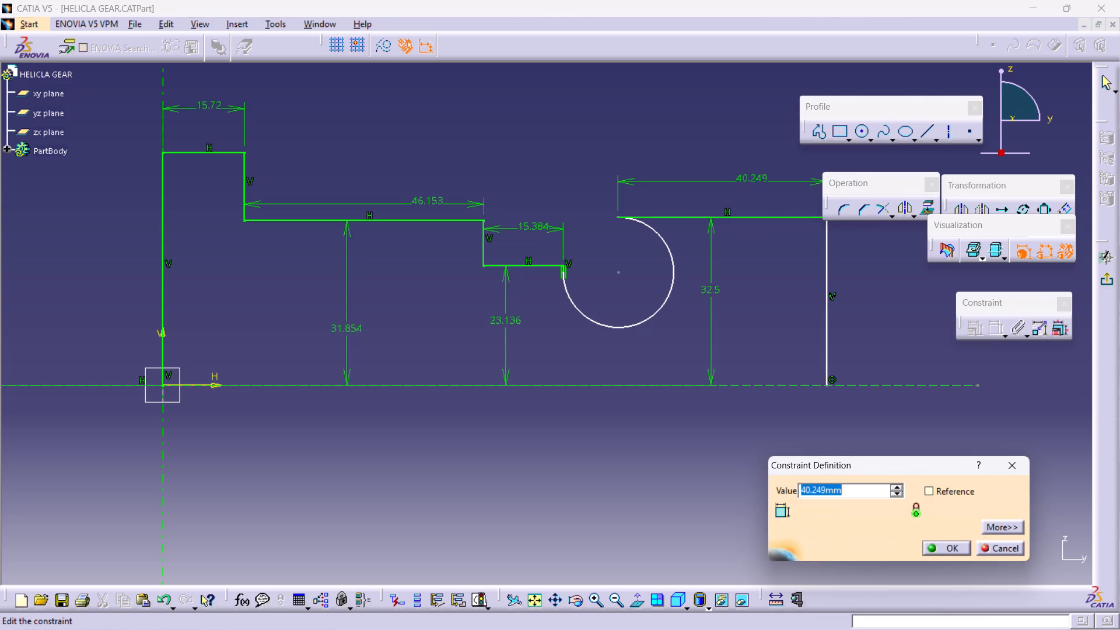
{"action": "type", "text": "80"}
{"action": "key", "text": "Return"}
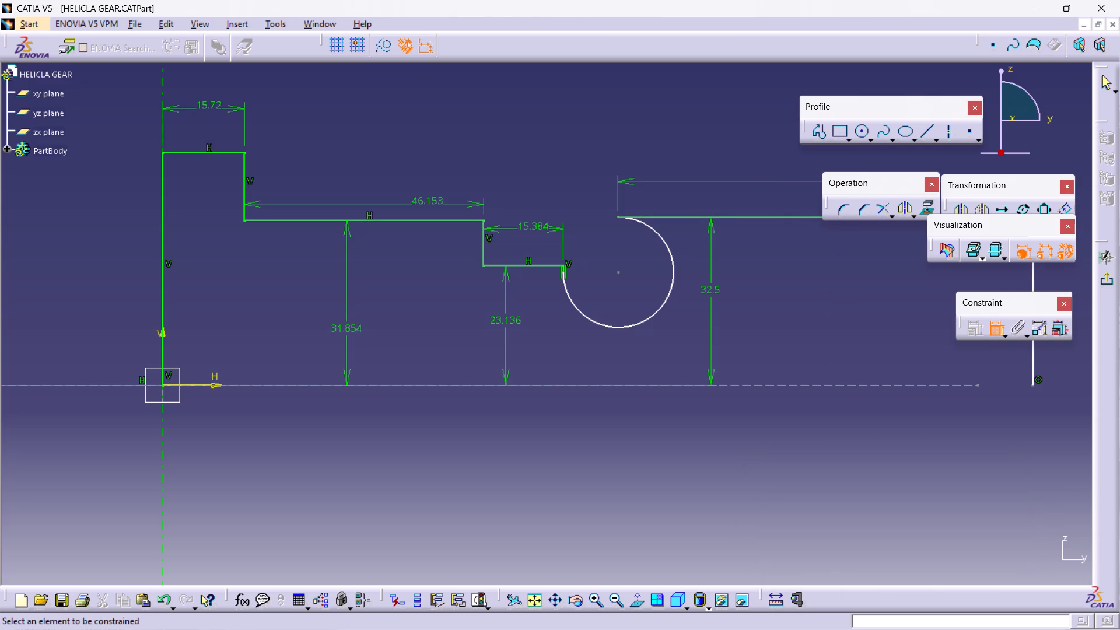
Dimension the horizontal distance from the shorter step line's end to the start of the line after the arc, and set it to 22 mm.
{"action": "left_click", "coordinate": [563, 265]}
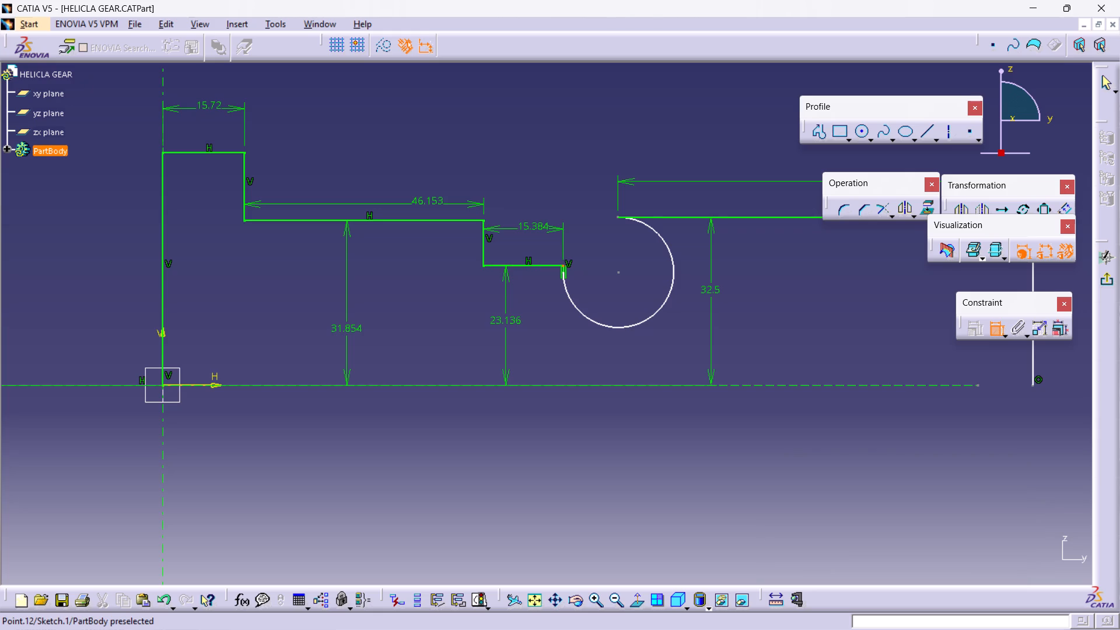
{"action": "left_click", "coordinate": [617, 217]}
{"action": "right_click", "coordinate": [600, 188]}
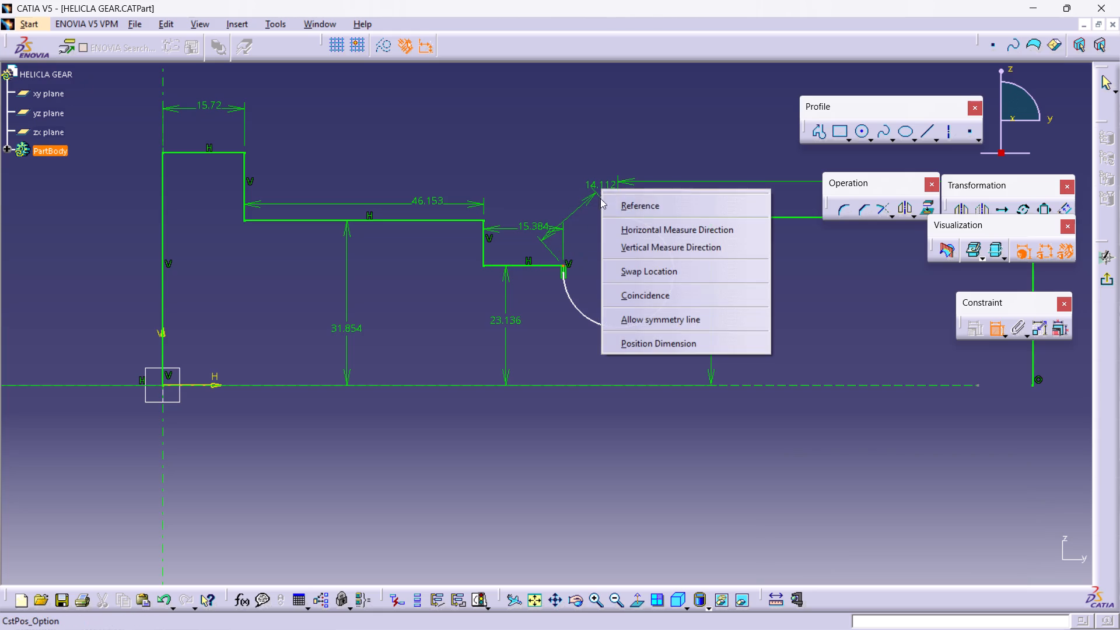
{"action": "left_click", "coordinate": [632, 244]}
{"action": "right_click", "coordinate": [595, 206]}
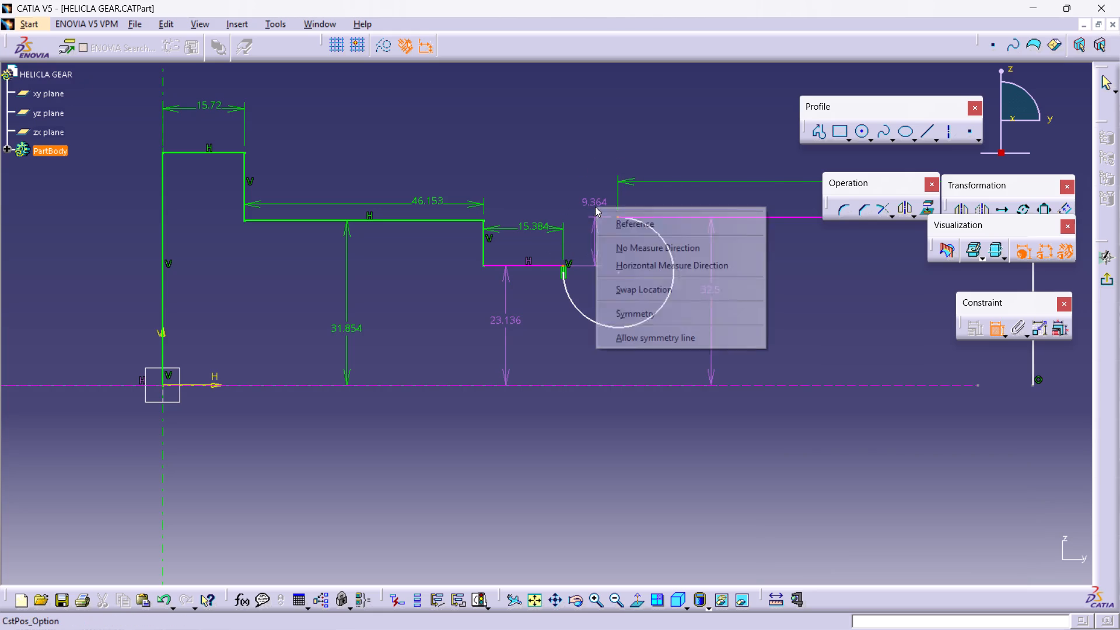
{"action": "left_click", "coordinate": [620, 258]}
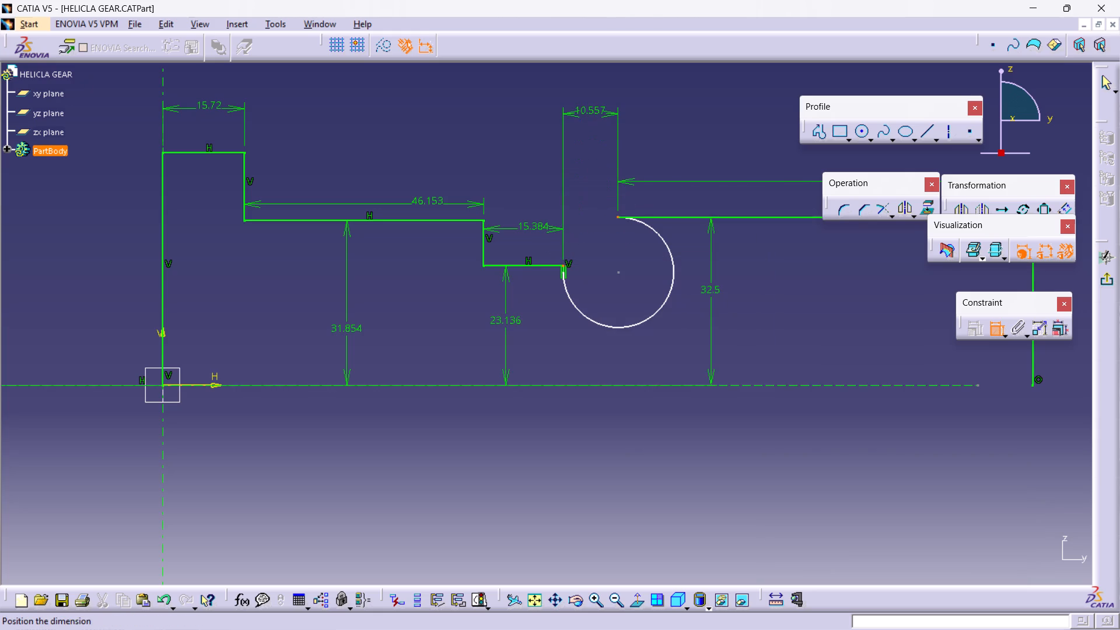
{"action": "triple_click", "coordinate": [591, 114]}
{"action": "double_click", "coordinate": [593, 110]}
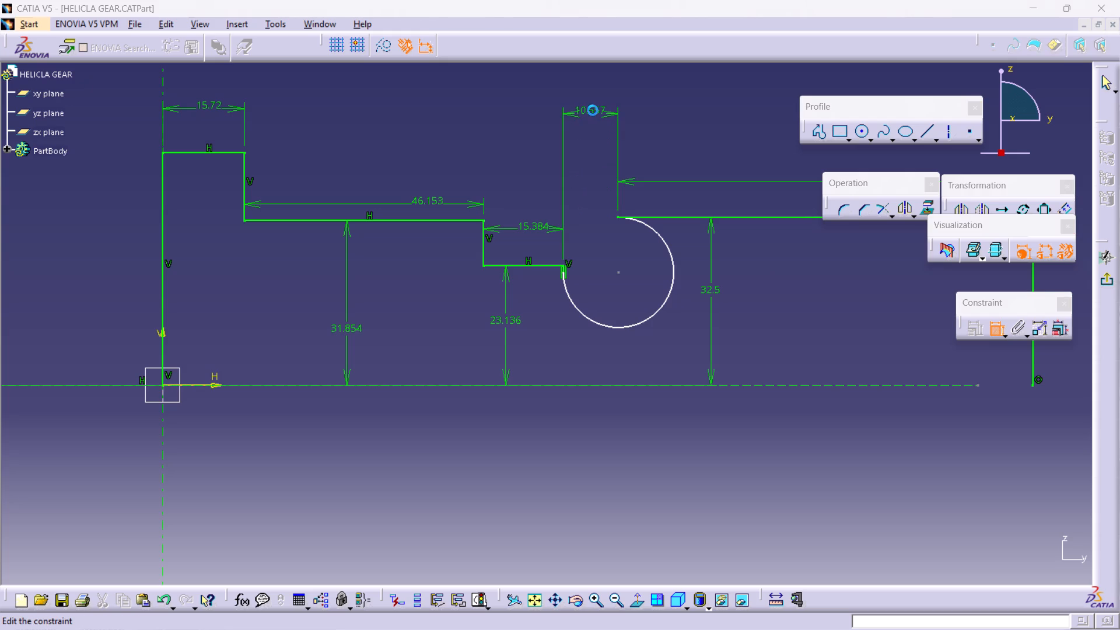
{"action": "type", "text": "22"}
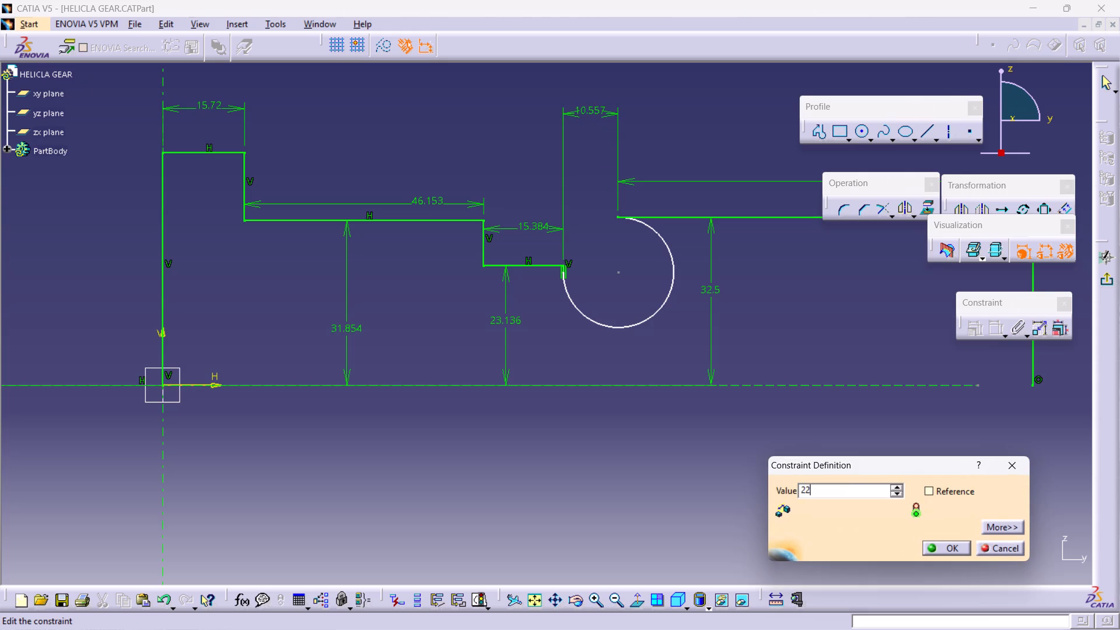
{"action": "key", "text": "Return"}
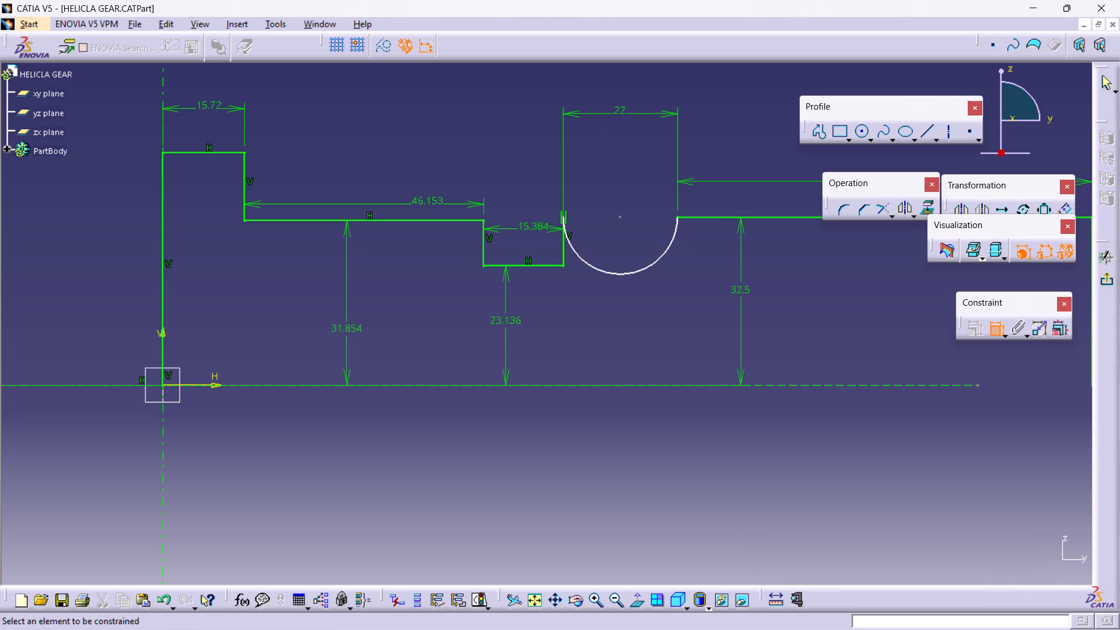
Set the length of the shorter step line before the arc to 10 mm.
{"action": "double_click", "coordinate": [532, 227]}
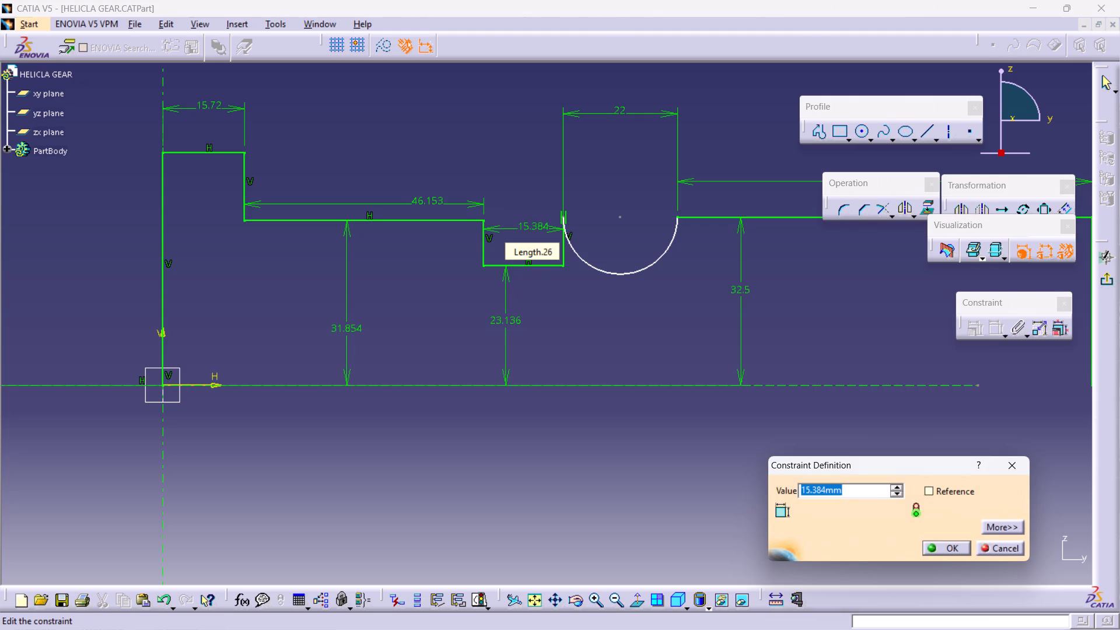
{"action": "type", "text": "10"}
{"action": "key", "text": "Return"}
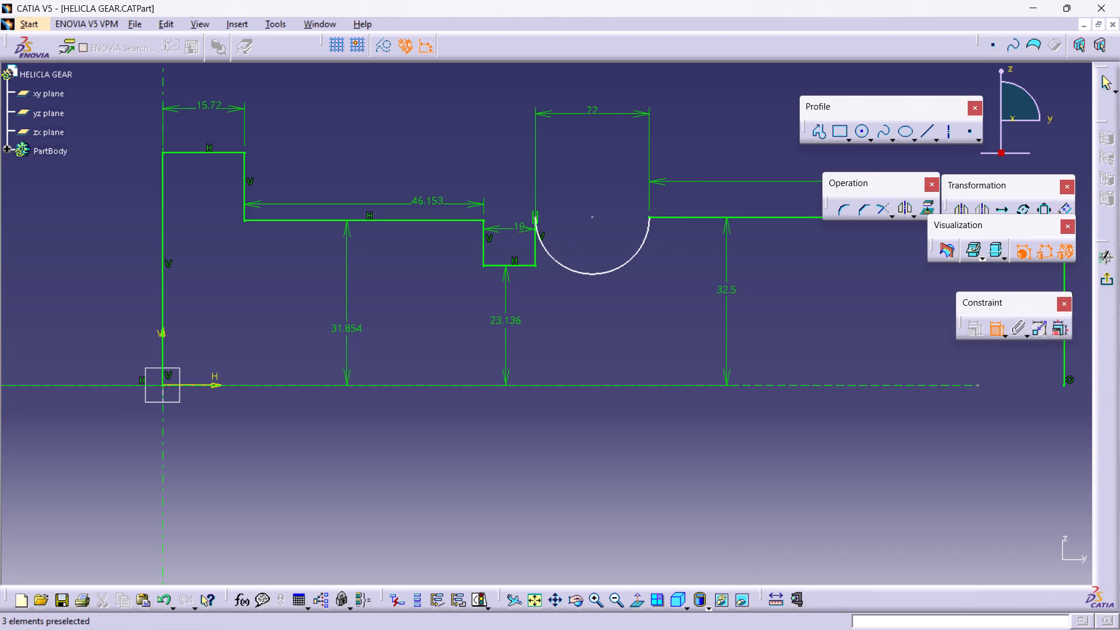
Set the length of the long horizontal step line to 46 mm.
{"action": "double_click", "coordinate": [425, 198]}
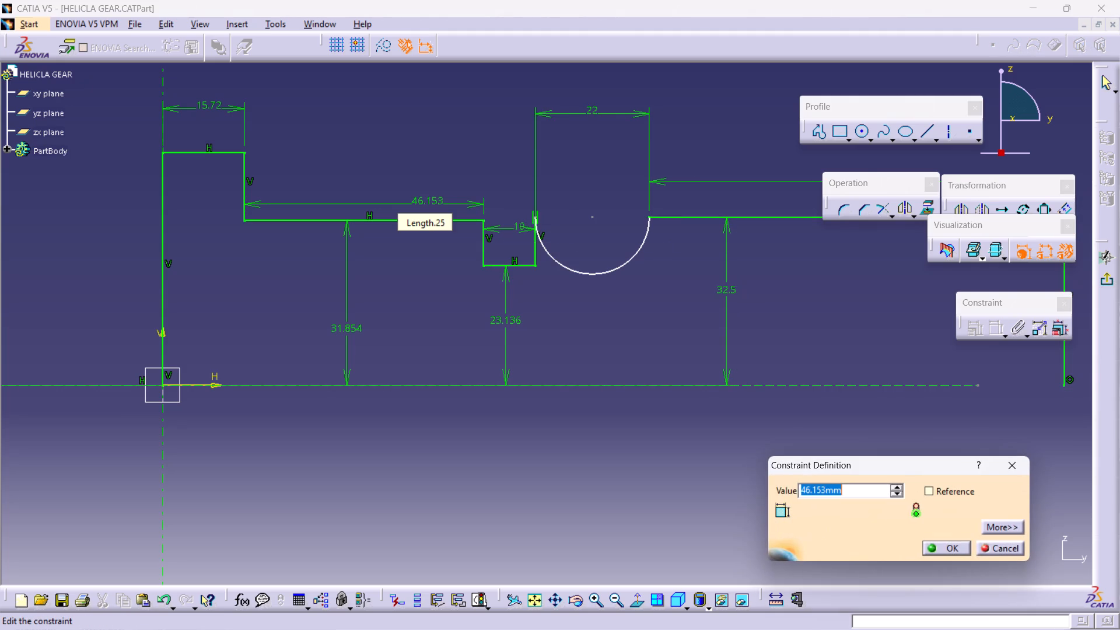
{"action": "type", "text": "46"}
{"action": "key", "text": "Return"}
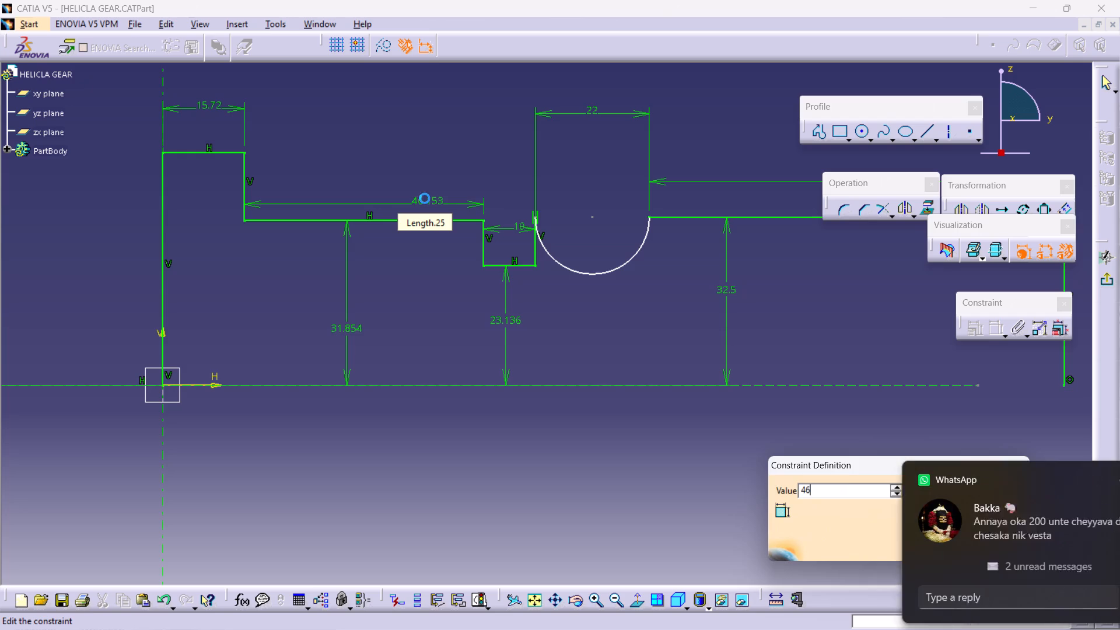
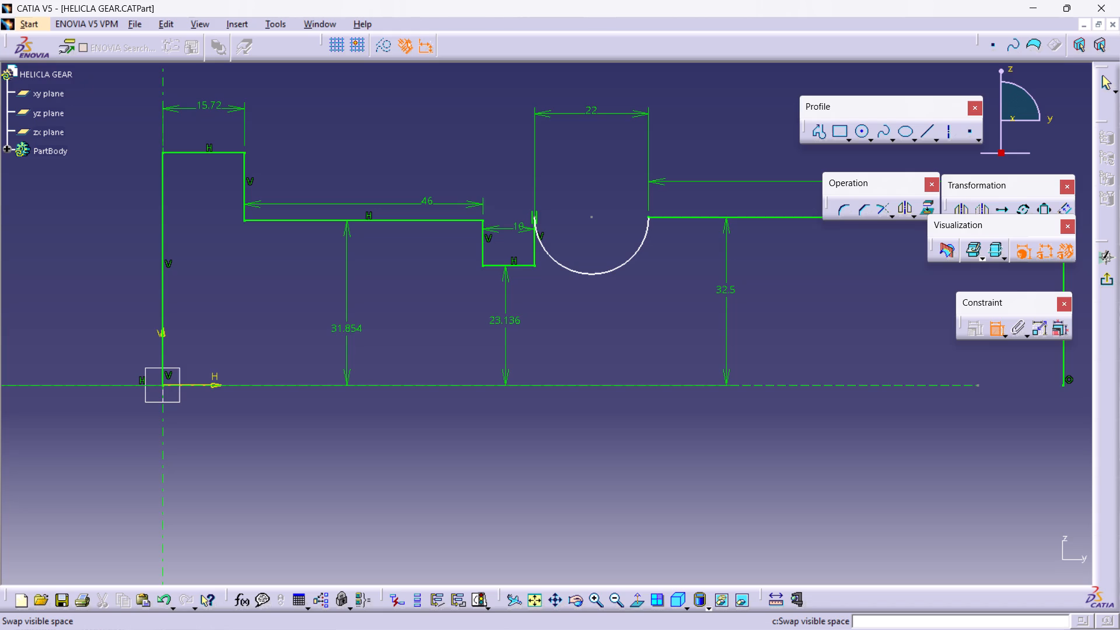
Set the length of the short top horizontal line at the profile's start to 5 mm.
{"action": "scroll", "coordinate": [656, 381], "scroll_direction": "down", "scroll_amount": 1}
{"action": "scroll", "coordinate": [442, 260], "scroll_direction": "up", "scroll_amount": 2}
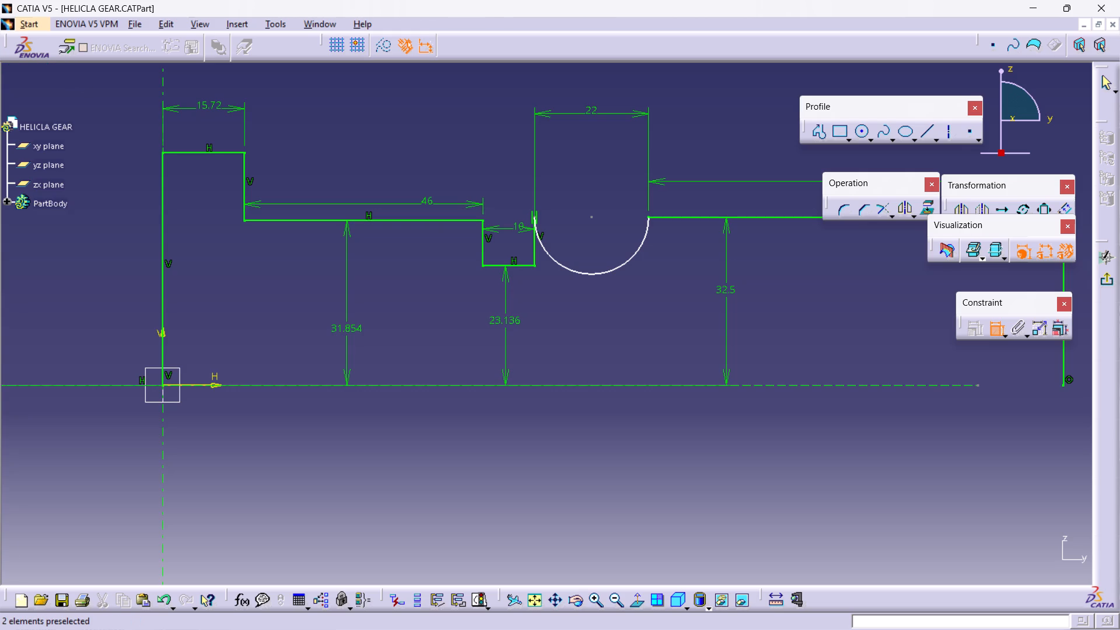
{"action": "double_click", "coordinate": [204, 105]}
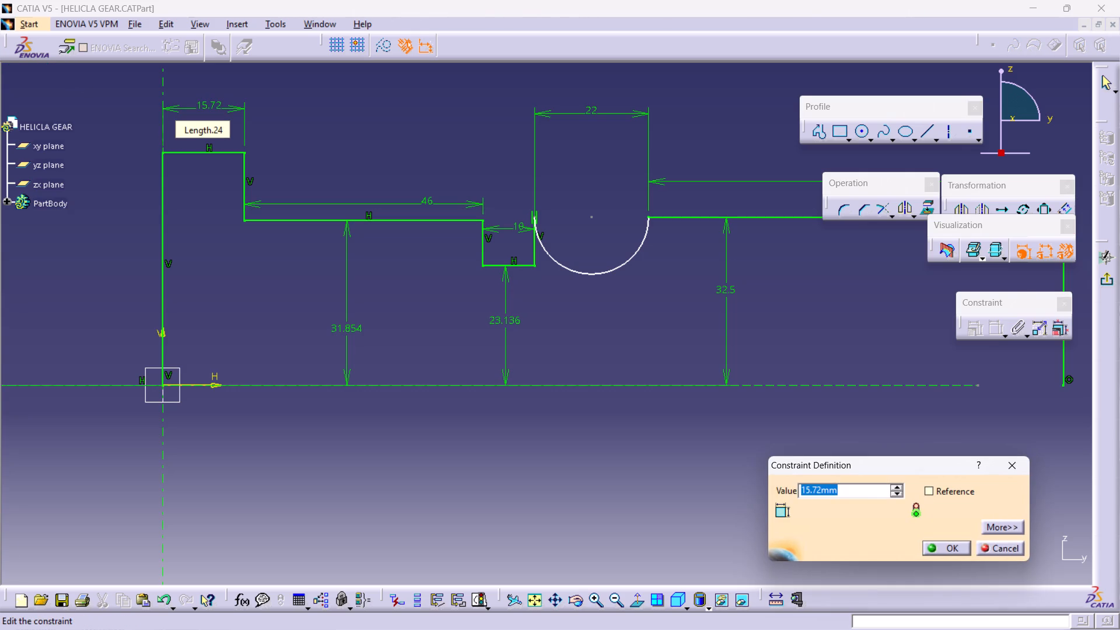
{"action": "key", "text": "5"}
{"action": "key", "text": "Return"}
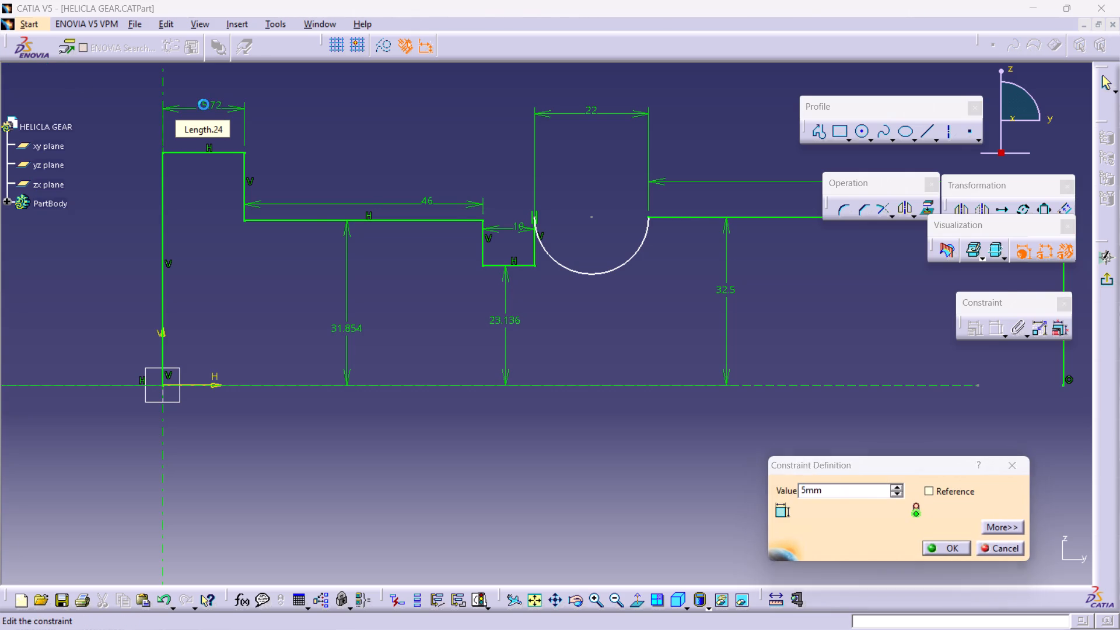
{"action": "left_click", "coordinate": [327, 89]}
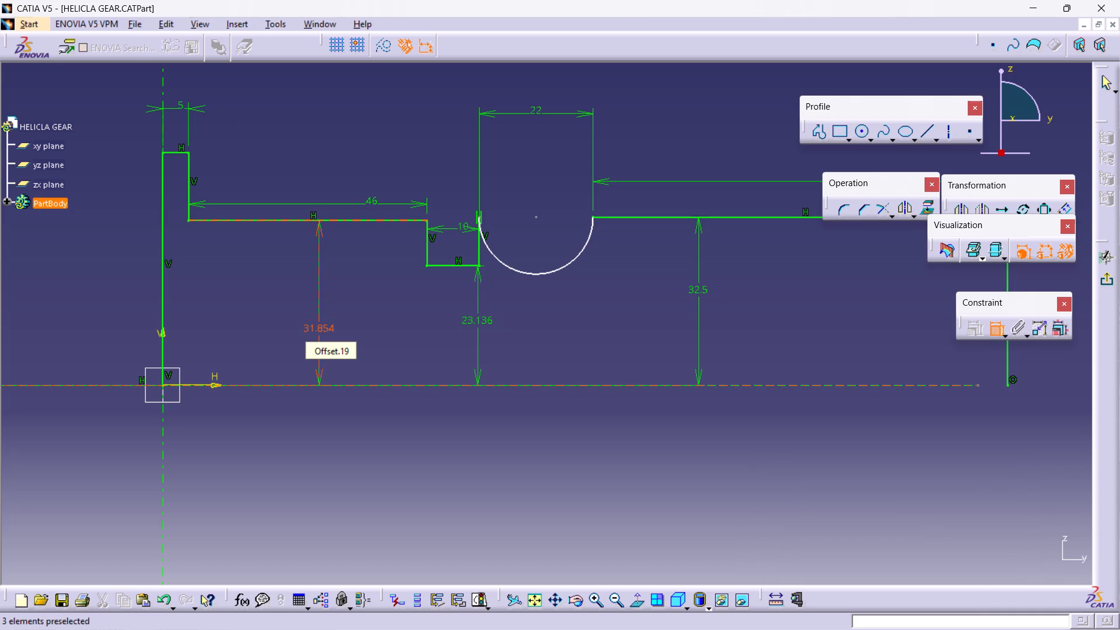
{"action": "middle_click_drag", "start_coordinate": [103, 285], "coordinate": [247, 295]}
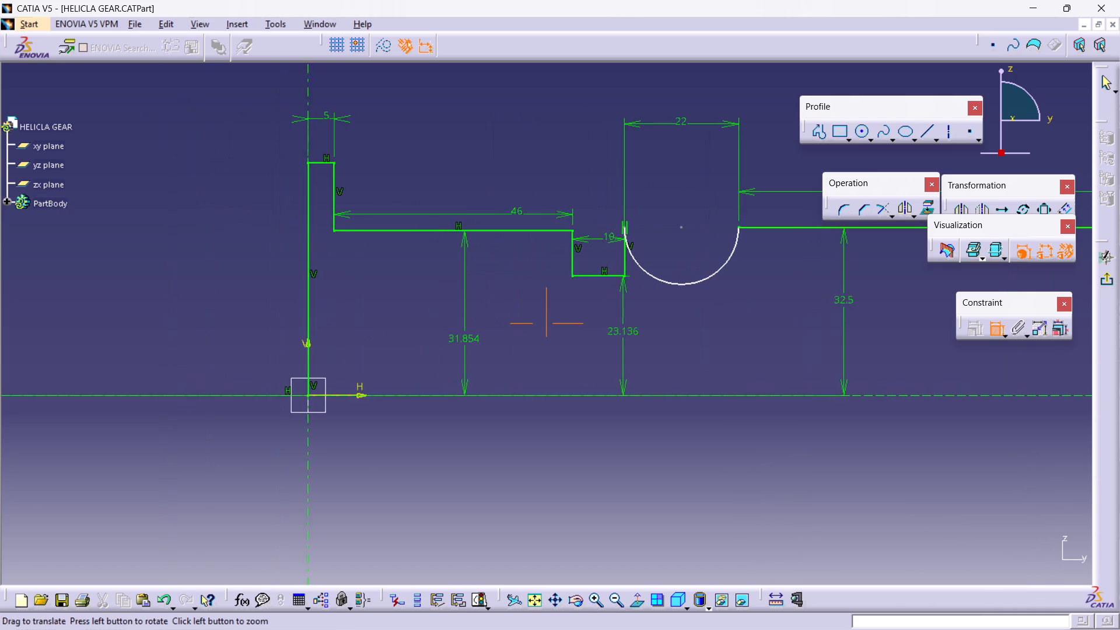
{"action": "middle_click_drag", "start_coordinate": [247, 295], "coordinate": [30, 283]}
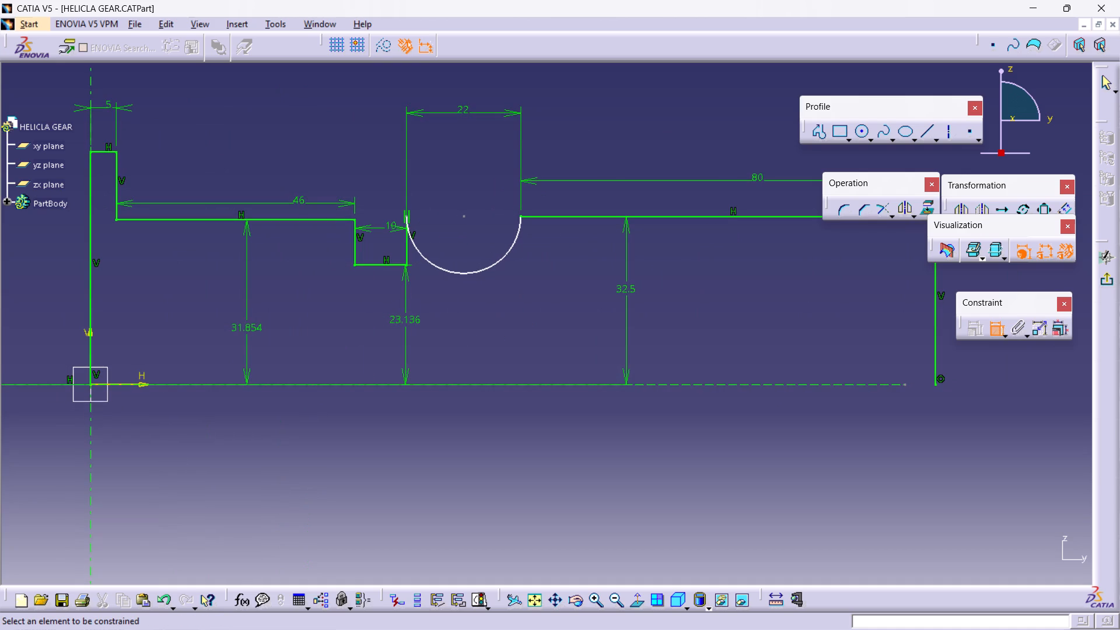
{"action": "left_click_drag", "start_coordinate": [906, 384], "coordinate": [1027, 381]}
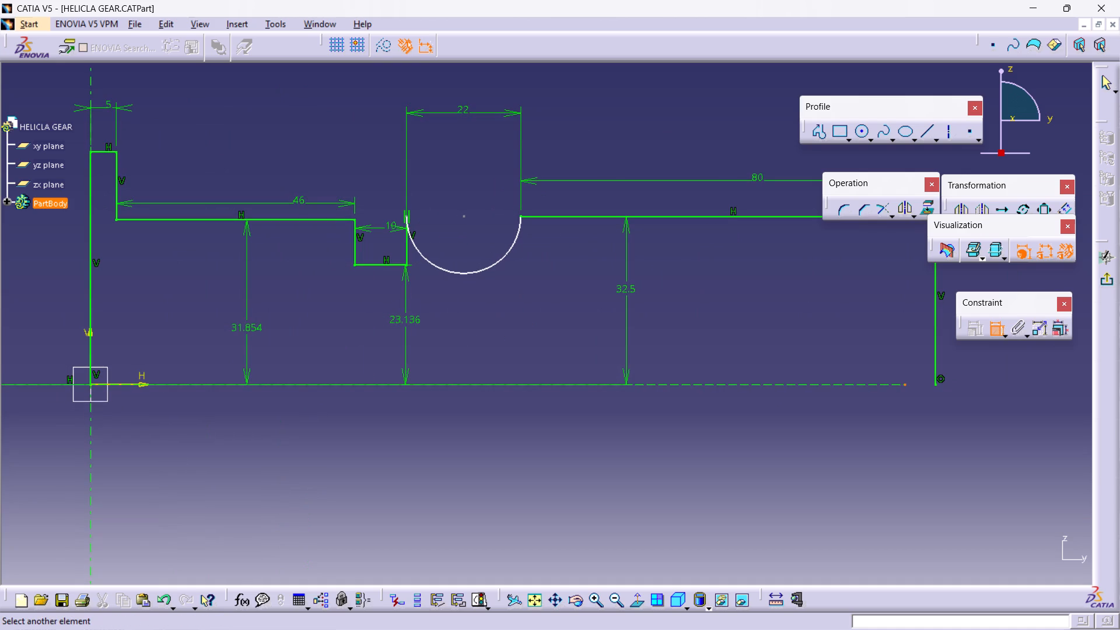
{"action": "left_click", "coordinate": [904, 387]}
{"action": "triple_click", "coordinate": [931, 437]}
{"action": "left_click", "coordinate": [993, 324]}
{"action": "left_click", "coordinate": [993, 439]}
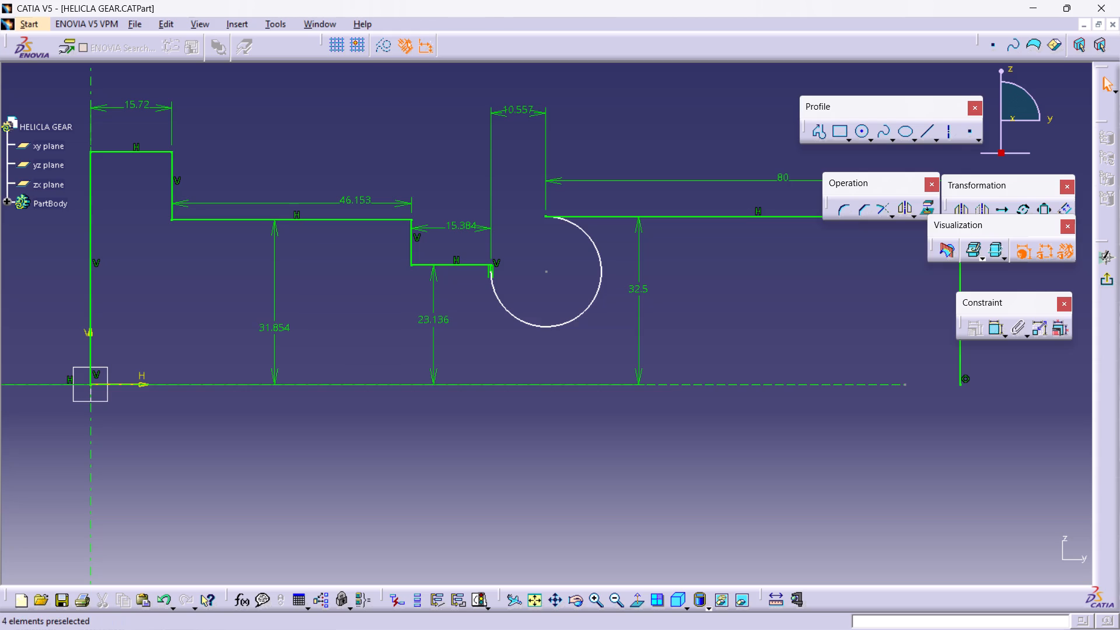
Set the length of the shorter step line before the arc to 10 mm.
{"action": "double_click", "coordinate": [459, 223]}
{"action": "key", "text": "1"}
{"action": "key", "text": "0"}
{"action": "key", "text": "Return"}
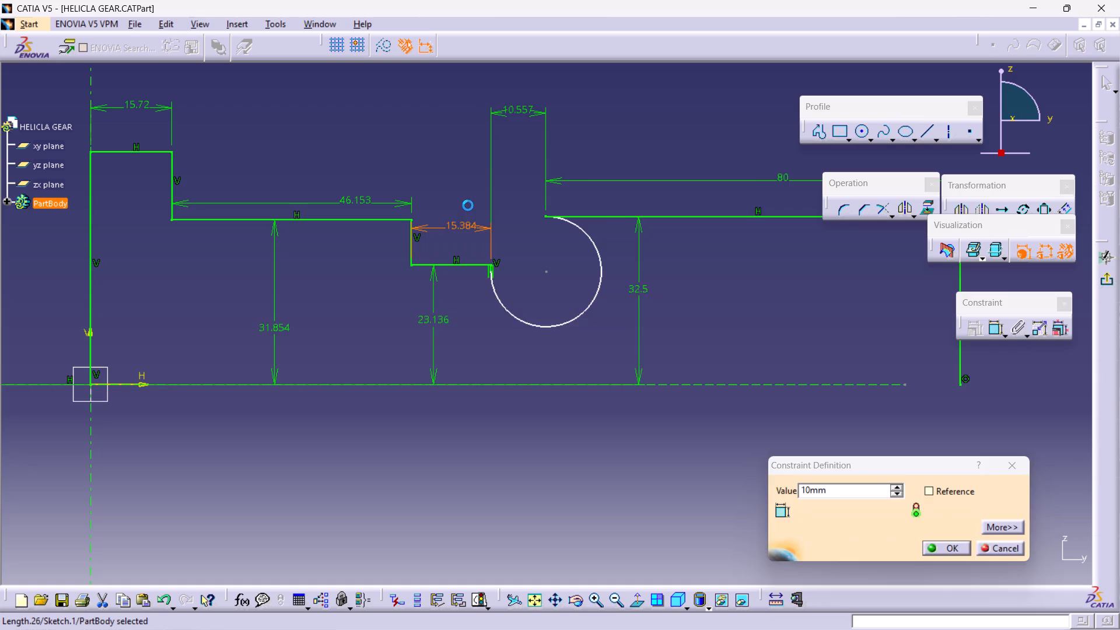
{"action": "left_click", "coordinate": [678, 280]}
Set the length of the long horizontal step line to 46 mm.
{"action": "double_click", "coordinate": [357, 200]}
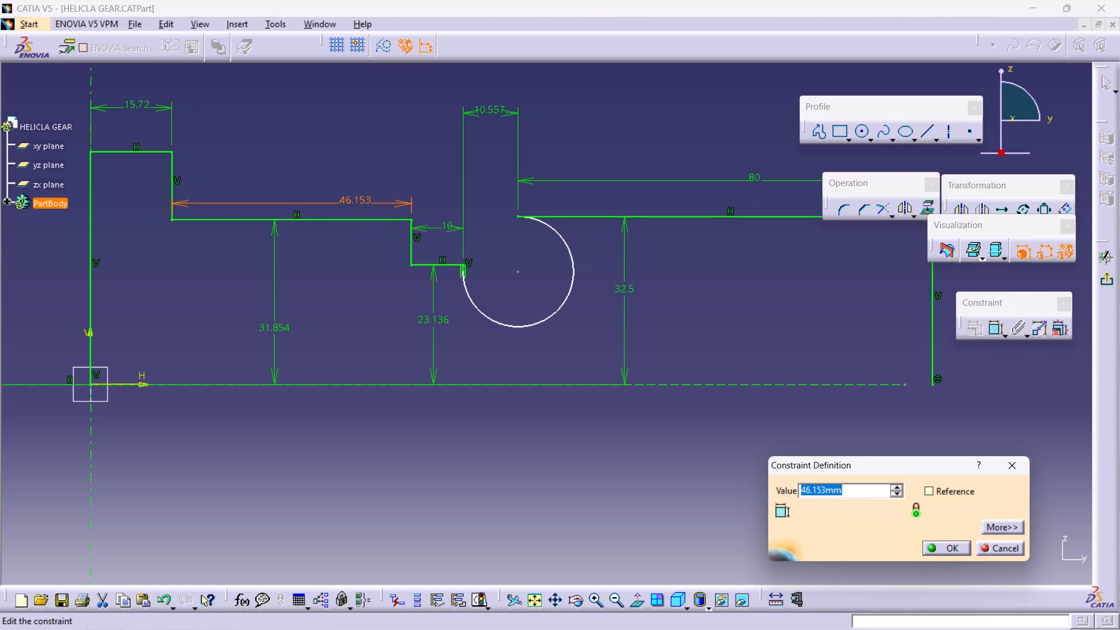
{"action": "type", "text": "46"}
{"action": "key", "text": "Return"}
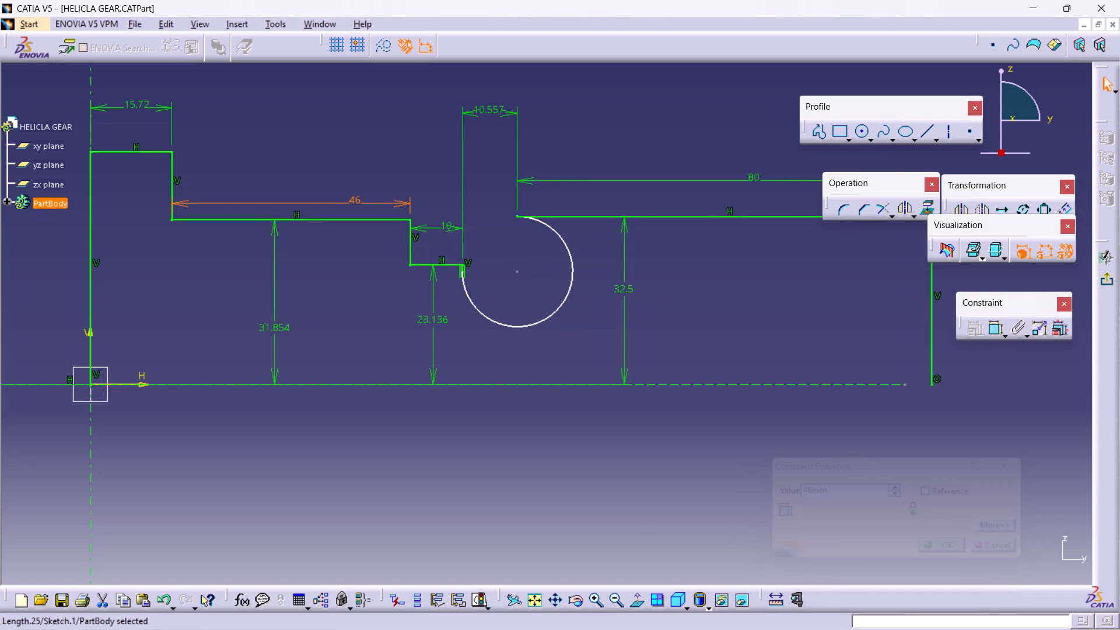
Set the length of the short top horizontal line next to the vertical axis to 5 mm.
{"action": "double_click", "coordinate": [135, 101]}
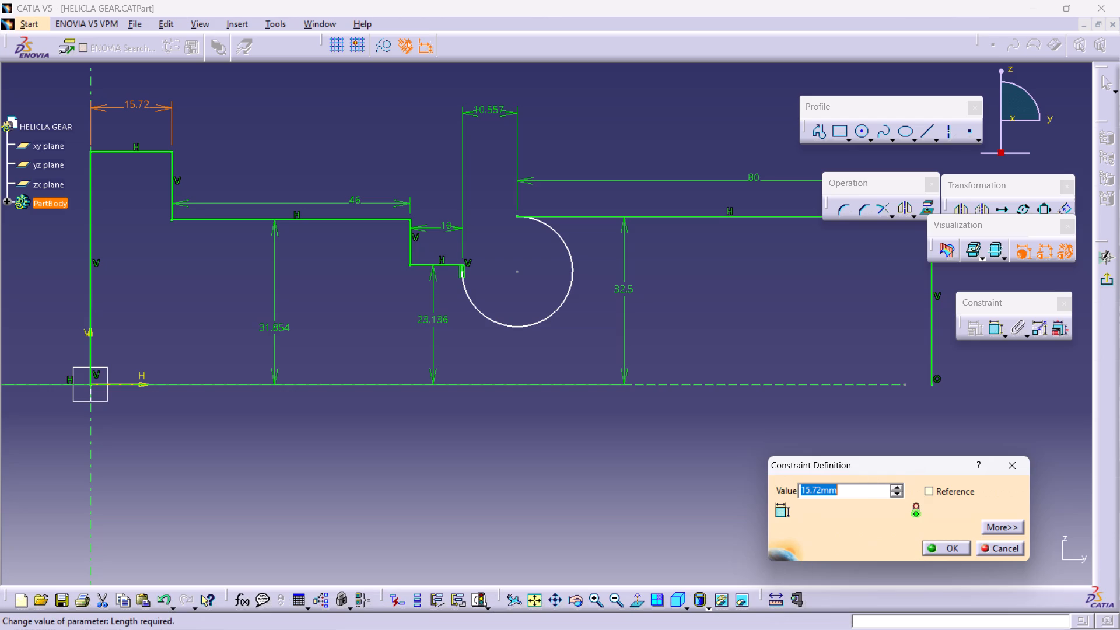
{"action": "key", "text": "5"}
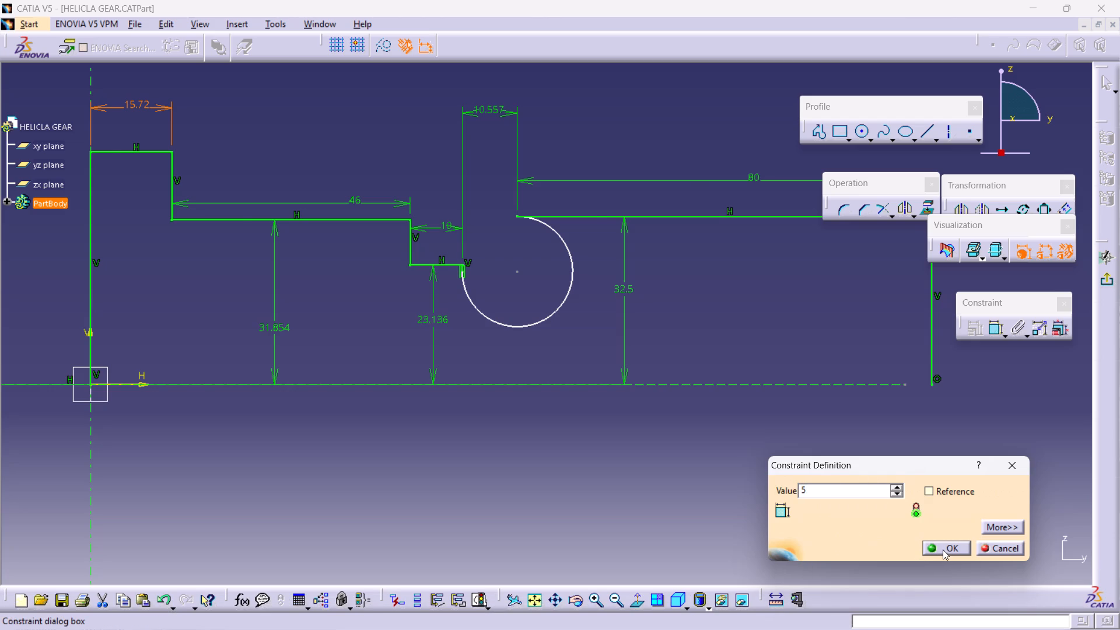
{"action": "left_click", "coordinate": [942, 549]}
{"action": "left_click", "coordinate": [485, 527]}
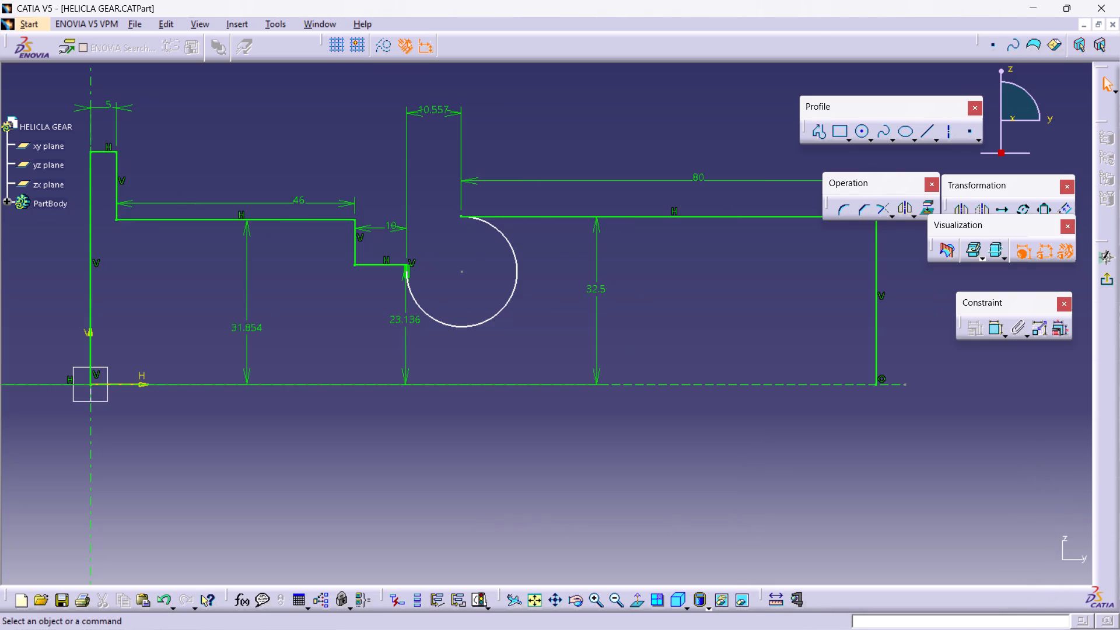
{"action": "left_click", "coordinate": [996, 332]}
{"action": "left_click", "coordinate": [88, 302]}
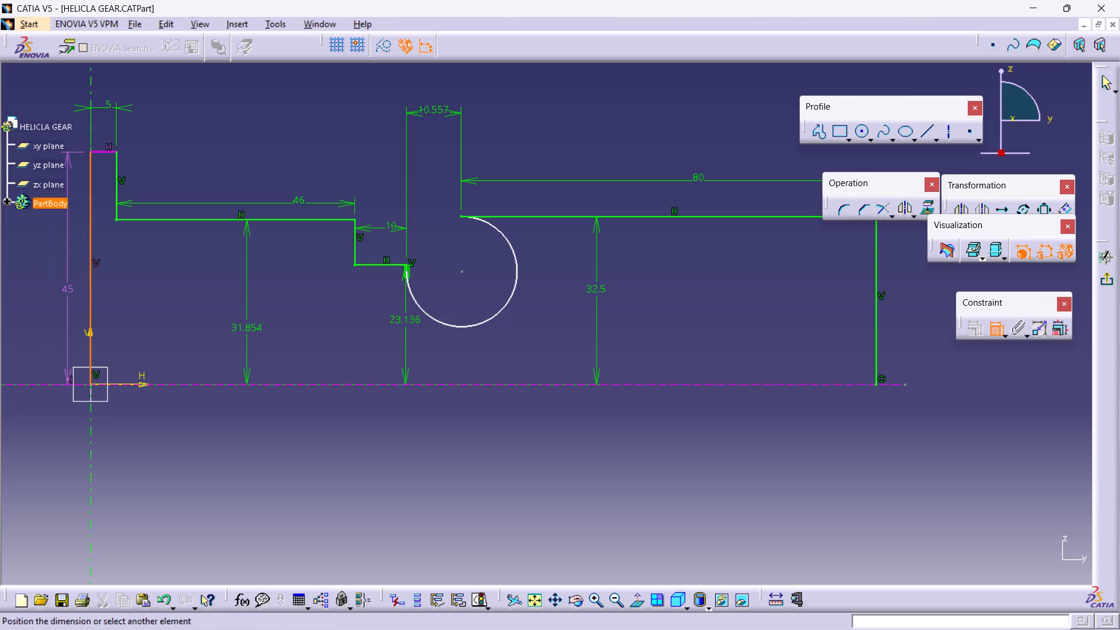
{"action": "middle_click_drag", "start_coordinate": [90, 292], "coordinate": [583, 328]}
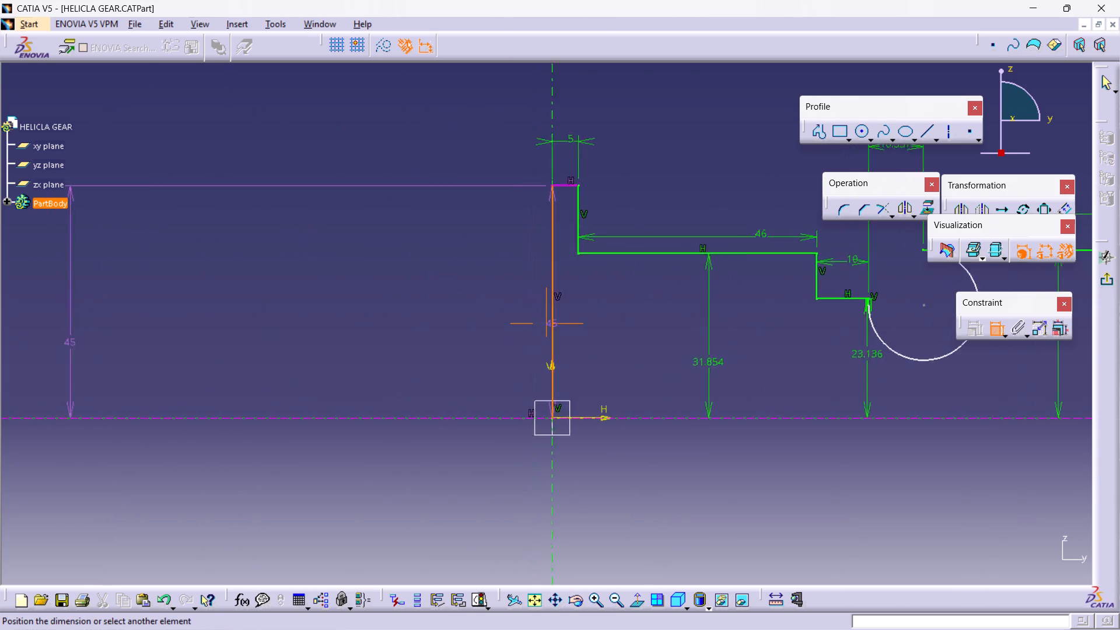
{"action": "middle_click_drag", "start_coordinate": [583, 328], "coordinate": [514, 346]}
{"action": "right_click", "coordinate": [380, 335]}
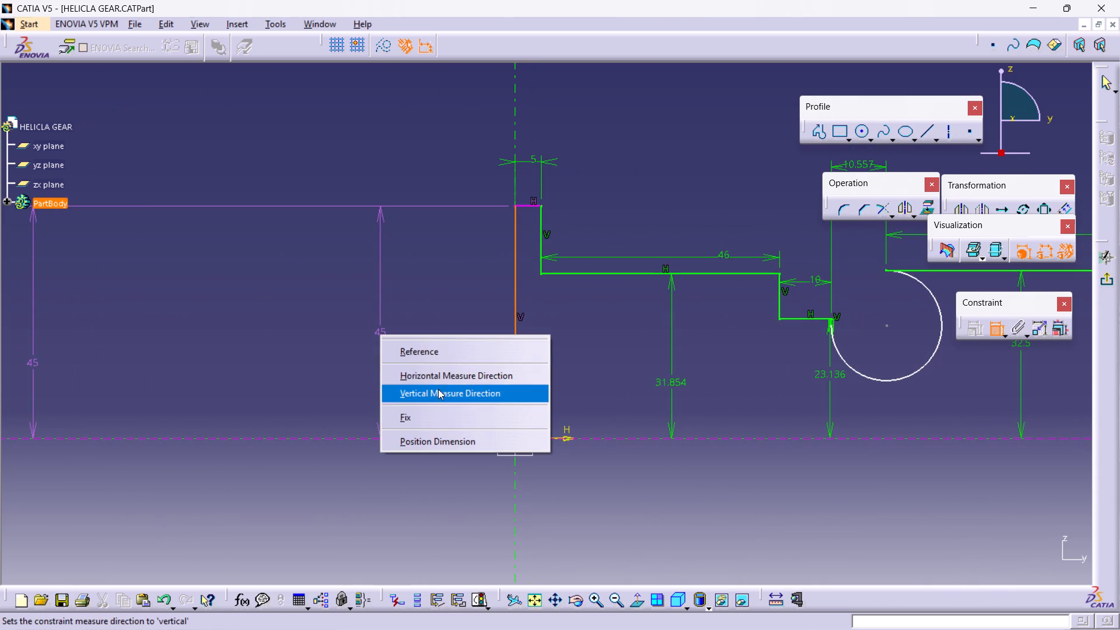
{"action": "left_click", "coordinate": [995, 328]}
Set the horizontal distance from the shorter step line's end to the start of the line after the arc to 22 mm.
{"action": "middle_click_drag", "start_coordinate": [891, 515], "coordinate": [667, 528]}
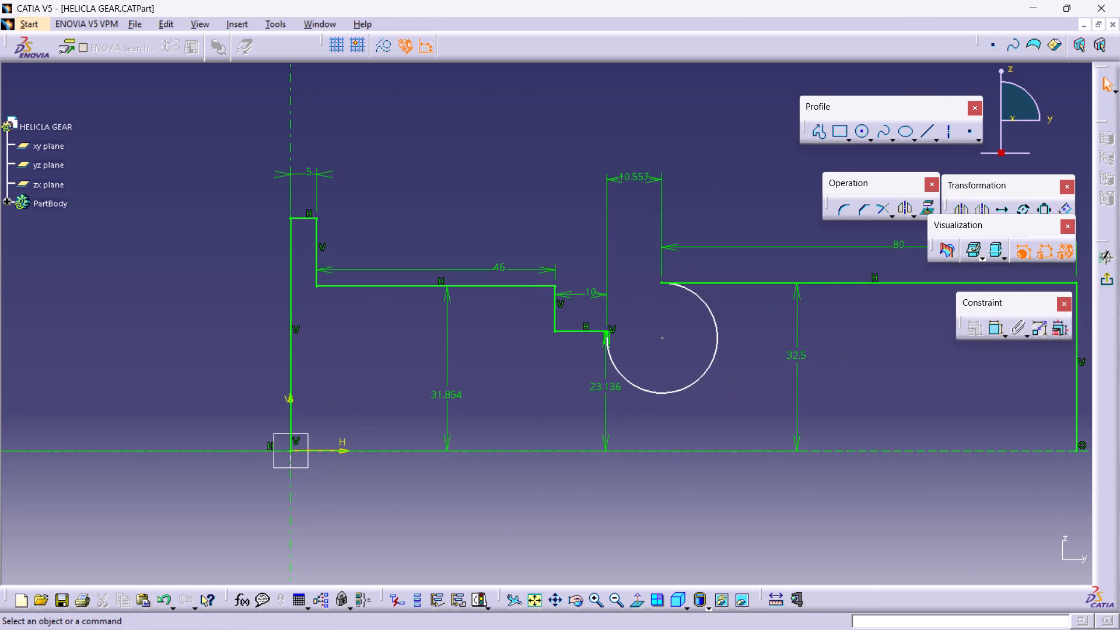
{"action": "double_click", "coordinate": [638, 174]}
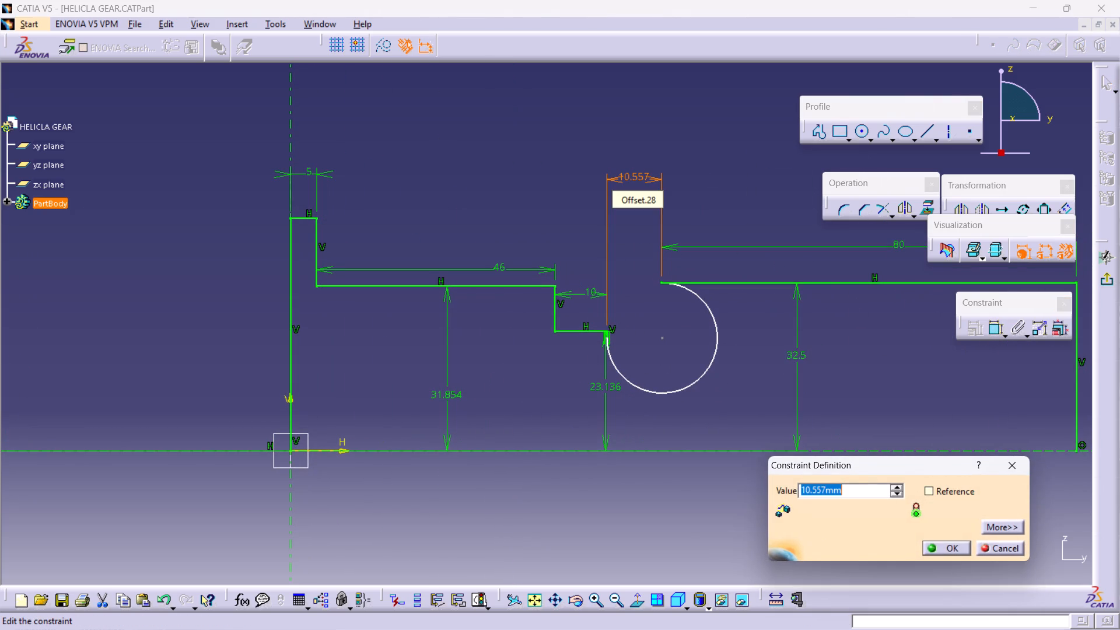
{"action": "type", "text": "22"}
{"action": "key", "text": "Return"}
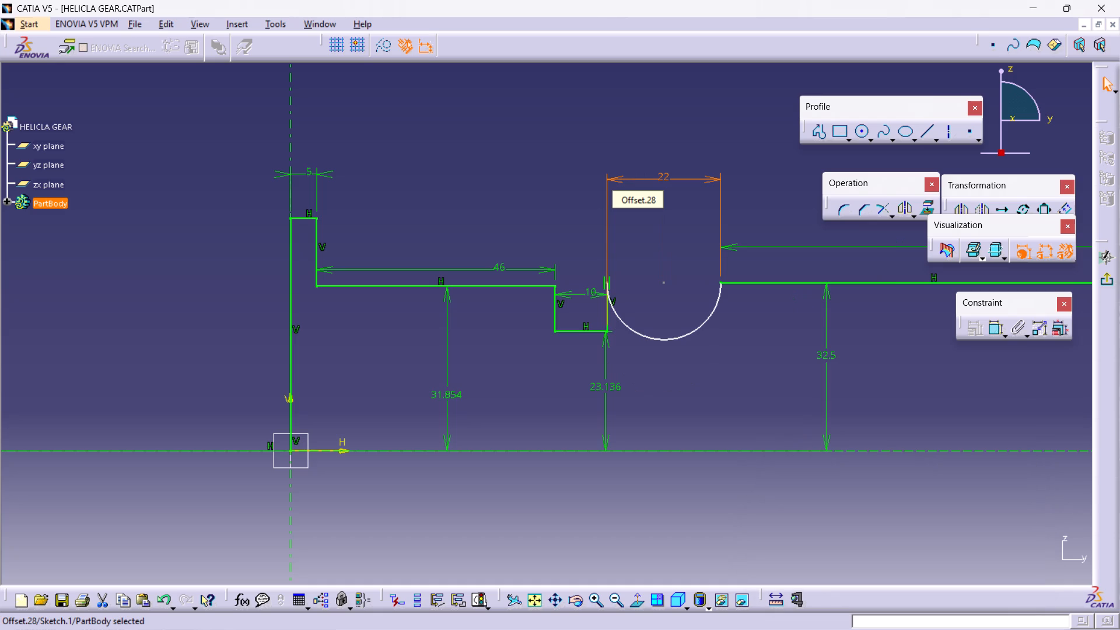
{"action": "left_click", "coordinate": [655, 220]}
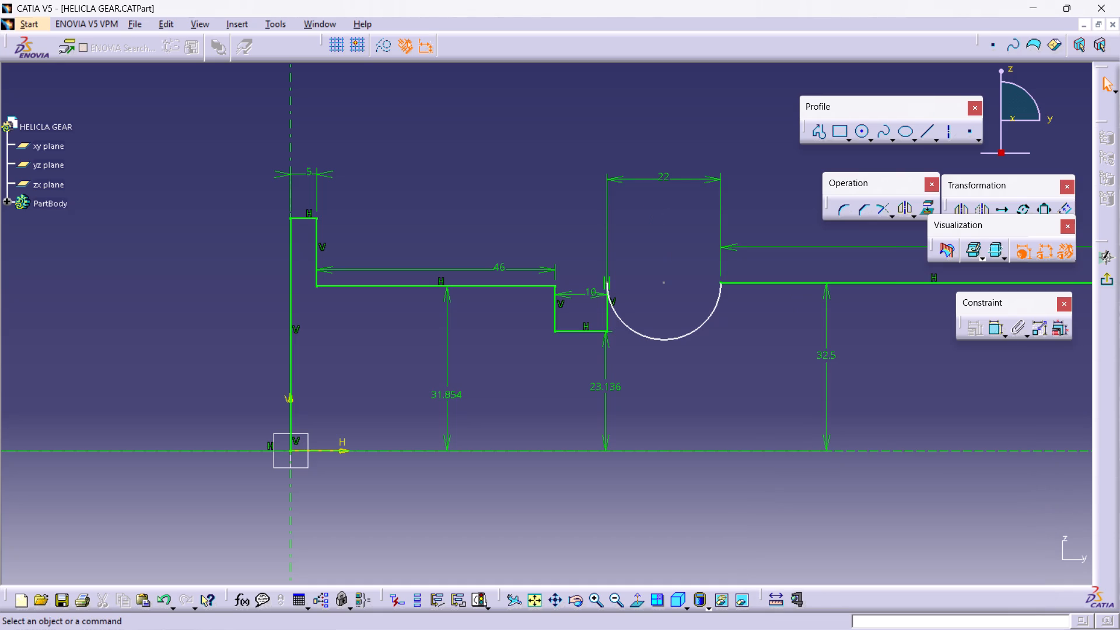
Set the height of the 46 mm step line above the horizontal axis to 39 mm.
{"action": "middle_click_drag", "start_coordinate": [755, 256], "coordinate": [650, 276]}
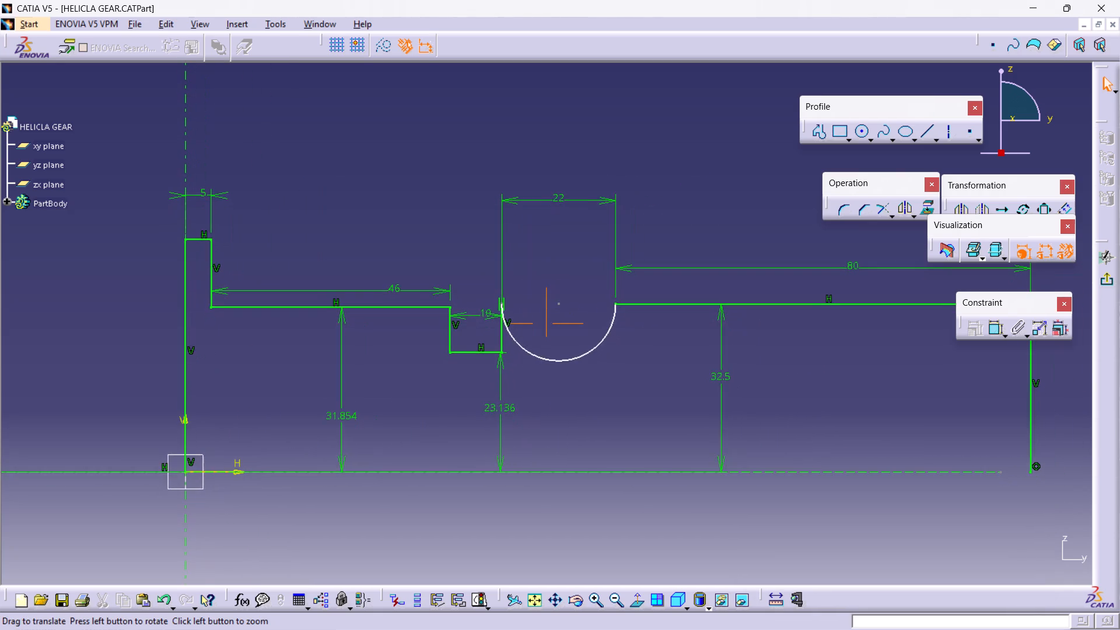
{"action": "middle_click_drag", "start_coordinate": [650, 276], "coordinate": [650, 276]}
{"action": "middle_click_drag", "start_coordinate": [650, 276], "coordinate": [590, 259]}
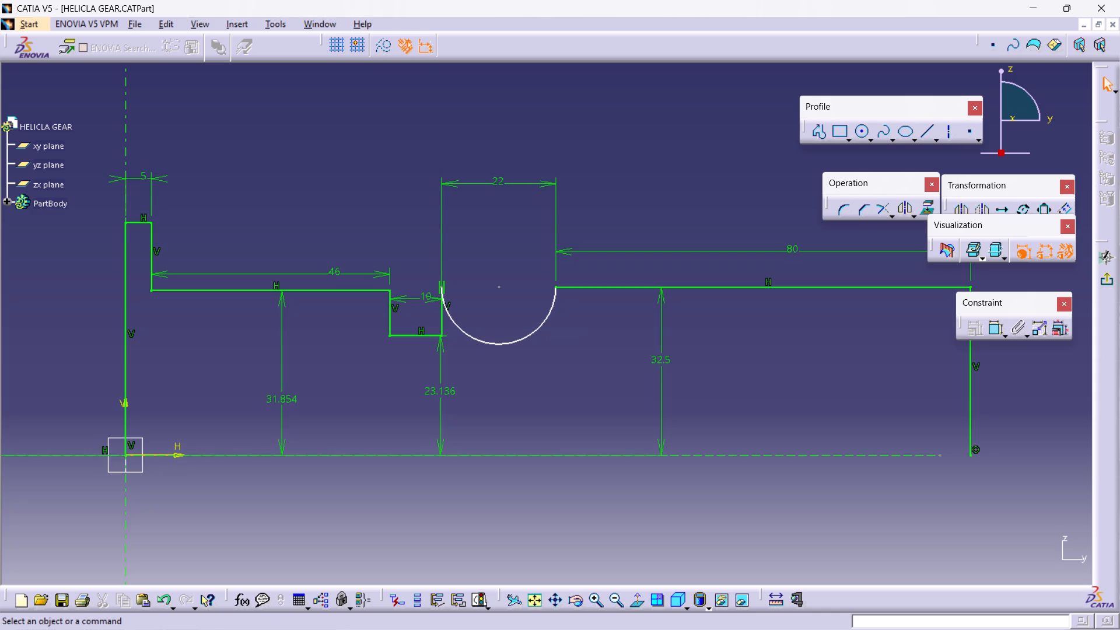
{"action": "double_click", "coordinate": [295, 394]}
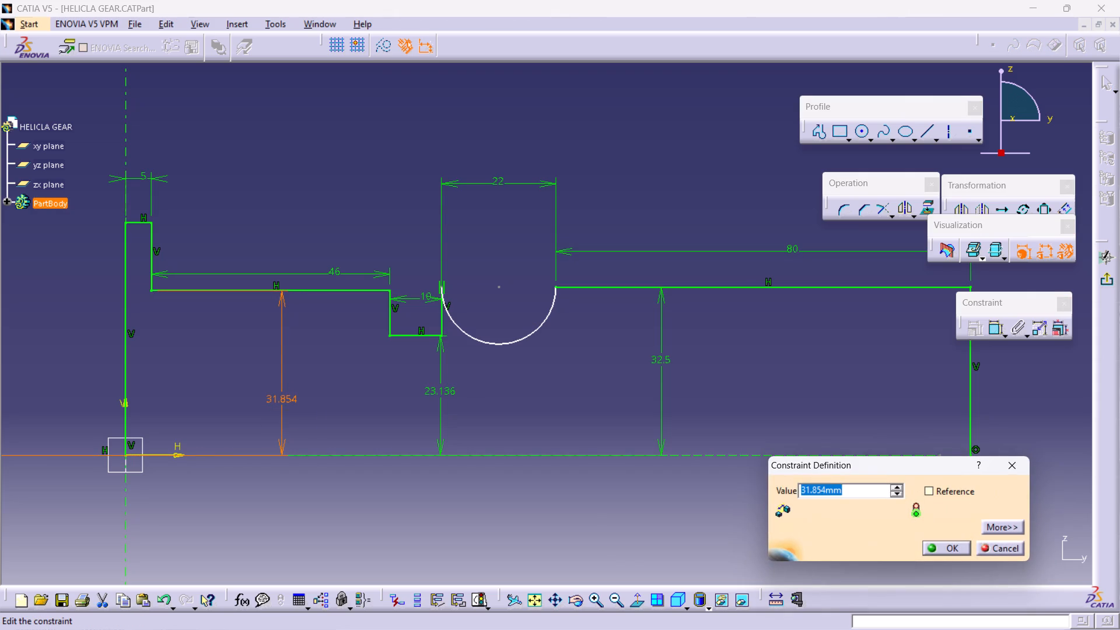
{"action": "type", "text": "39"}
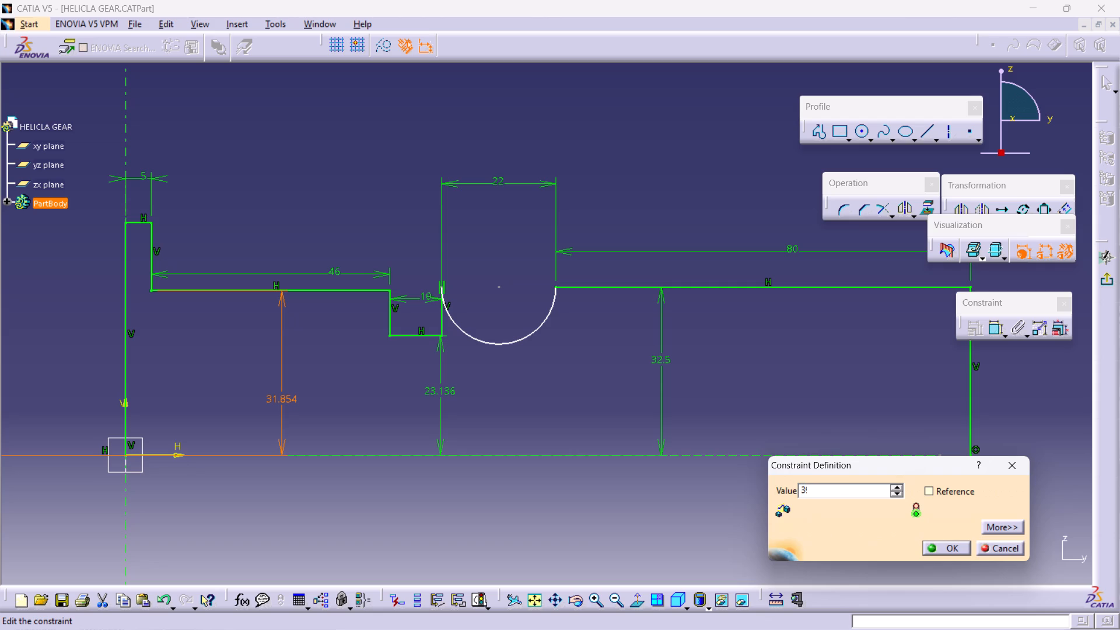
{"action": "key", "text": "Return"}
{"action": "left_click", "coordinate": [577, 440]}
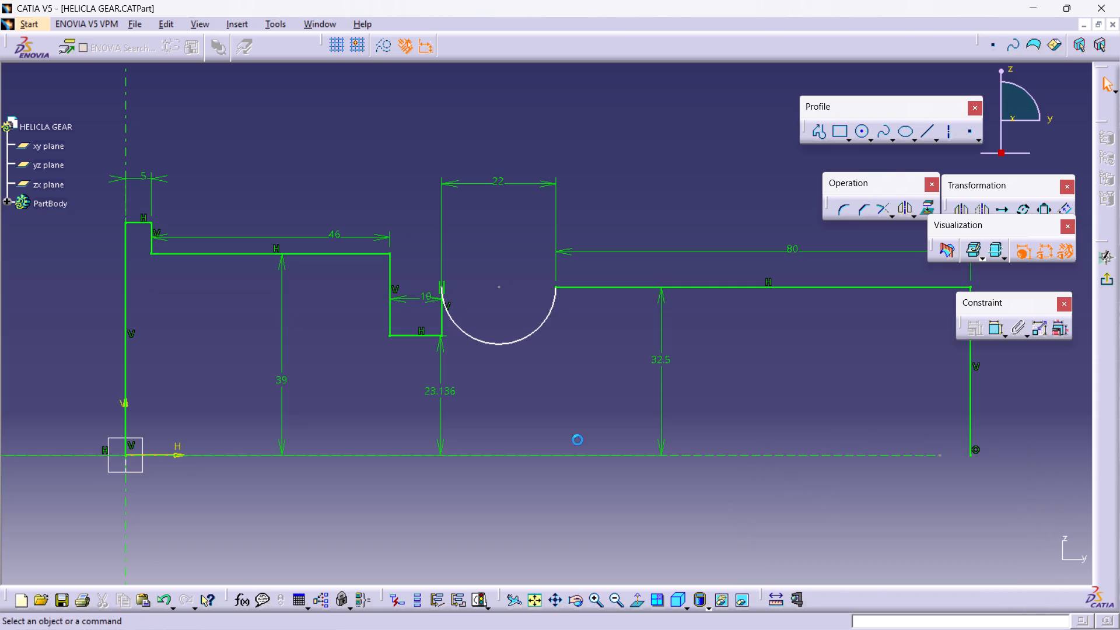
Set the height of the 10 mm step line above the horizontal axis to 38 mm, and dismiss the chat notification.
{"action": "double_click", "coordinate": [445, 394]}
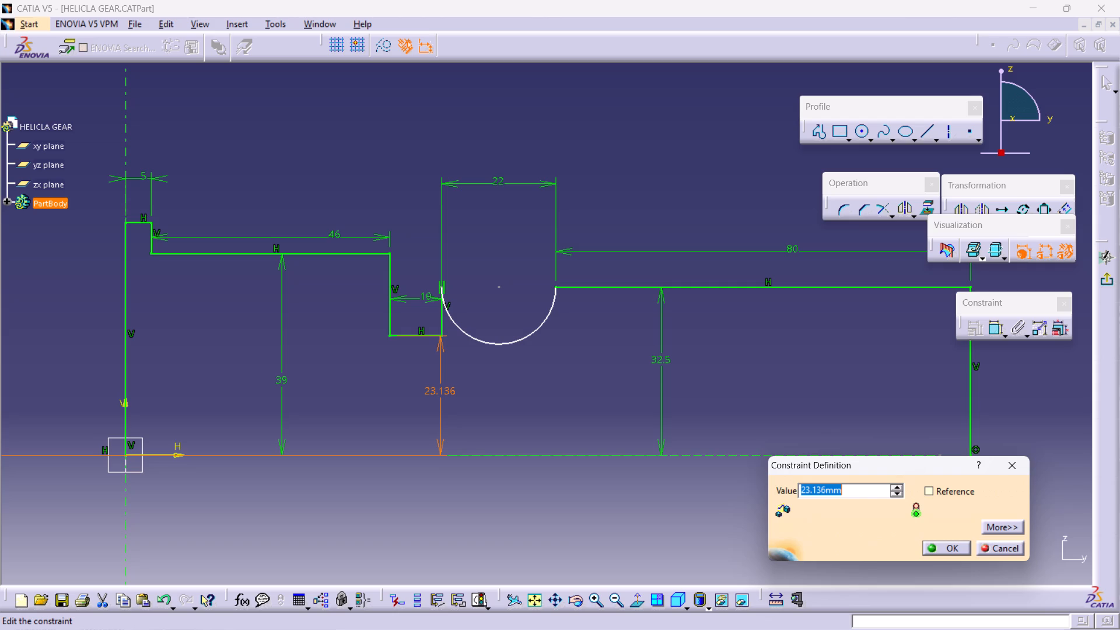
{"action": "type", "text": "35"}
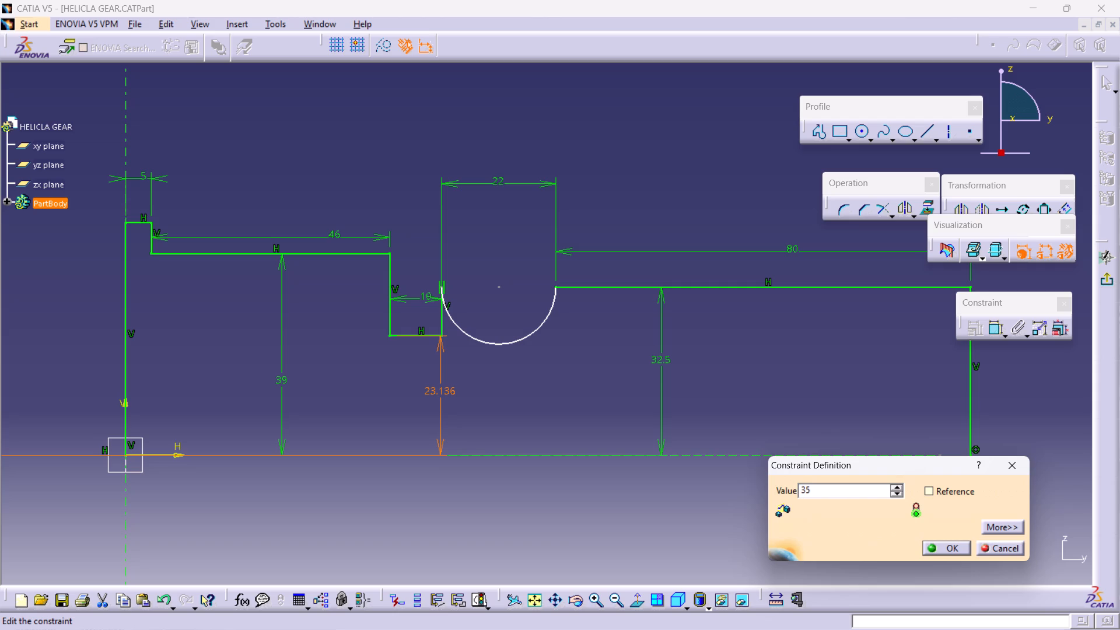
{"action": "key", "text": "BackSpace"}
{"action": "key", "text": "8"}
{"action": "left_click", "coordinate": [935, 549]}
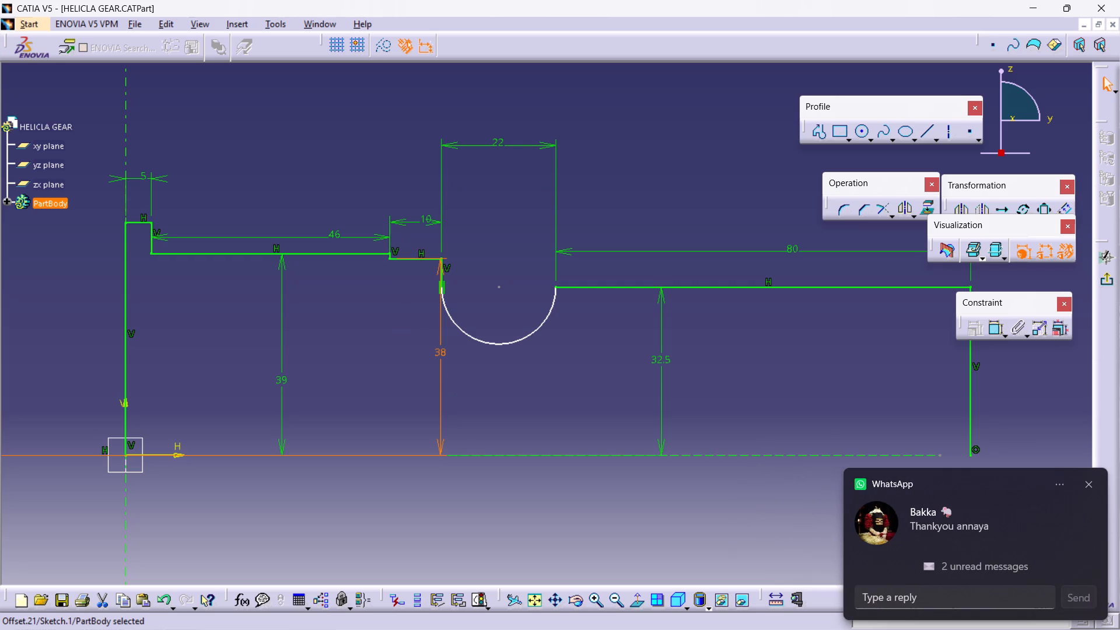
{"action": "left_click", "coordinate": [1084, 483]}
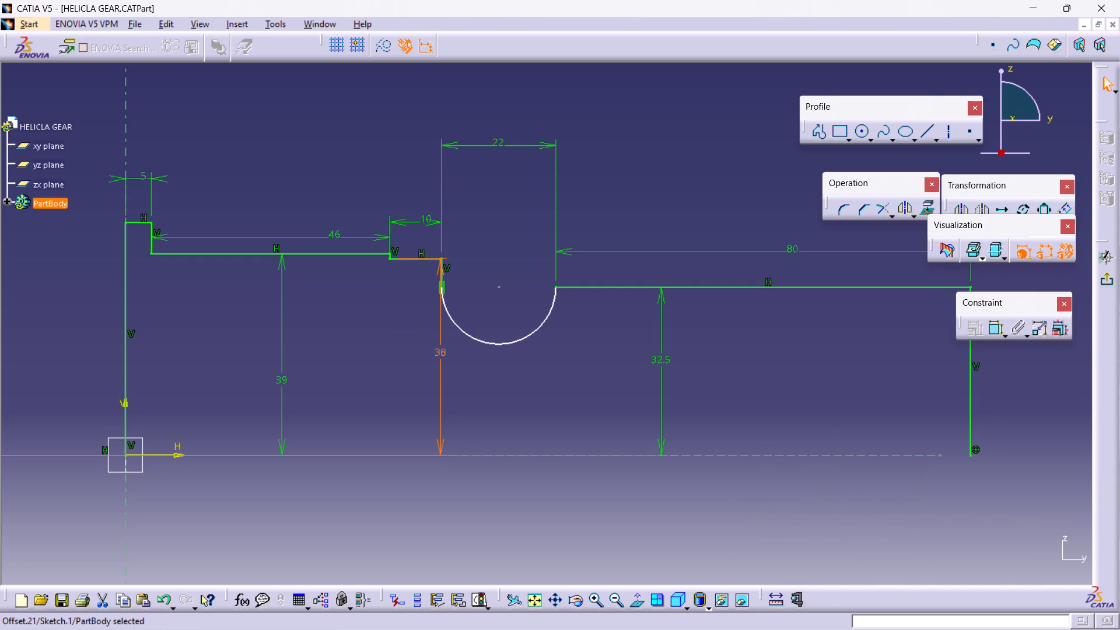
Open the height dimension of the 80 mm line above the axis, close it unedited, and dismiss the chat notification.
{"action": "double_click", "coordinate": [664, 362]}
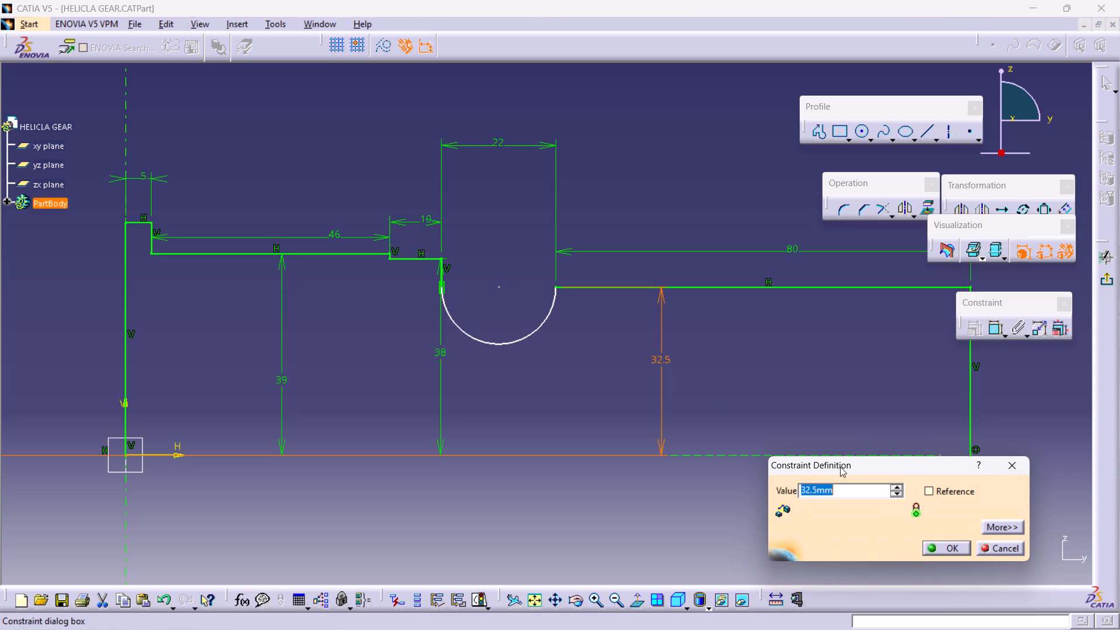
{"action": "left_click", "coordinate": [937, 545]}
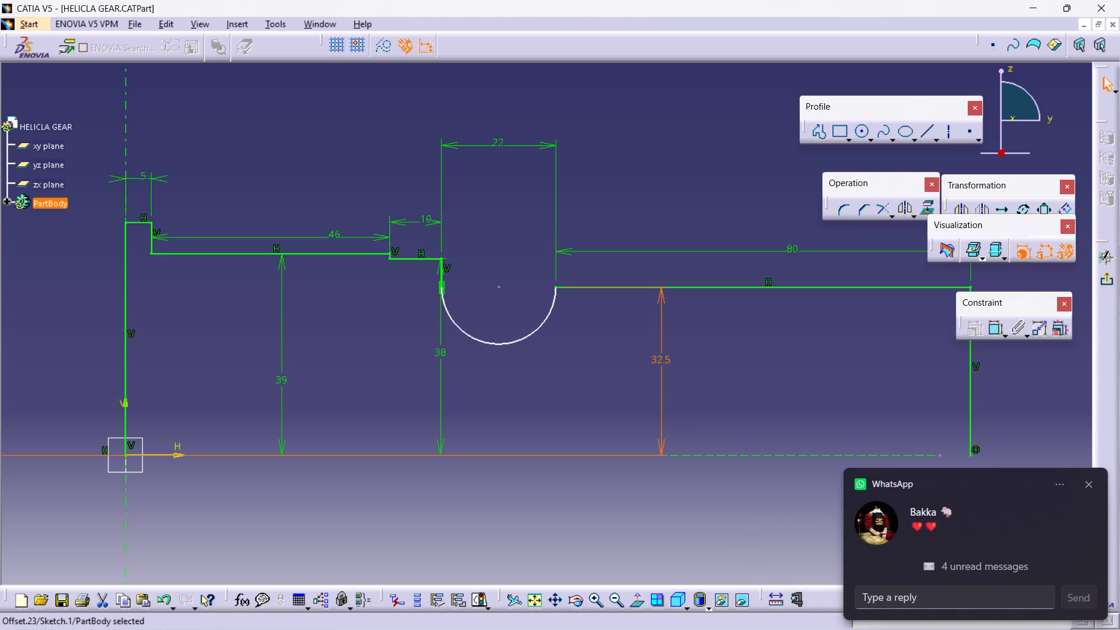
{"action": "left_click", "coordinate": [1087, 478]}
{"action": "left_click", "coordinate": [889, 514]}
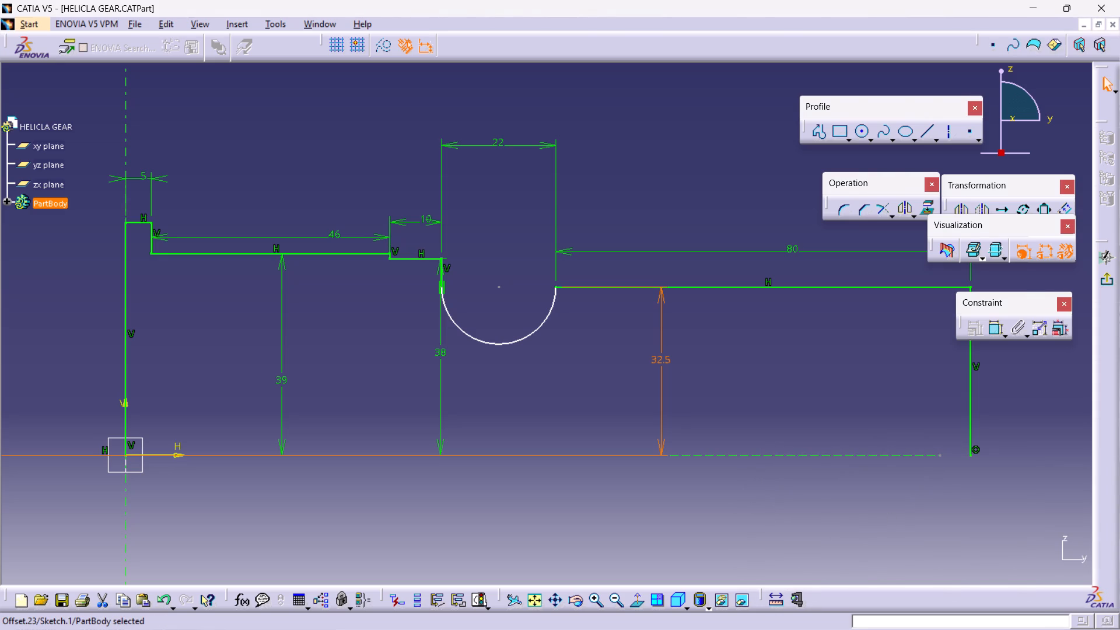
Extend the free end of the horizontal sketch axis beyond the vertical line that ends the profile.
{"action": "middle_click_drag", "start_coordinate": [876, 450], "coordinate": [753, 457]}
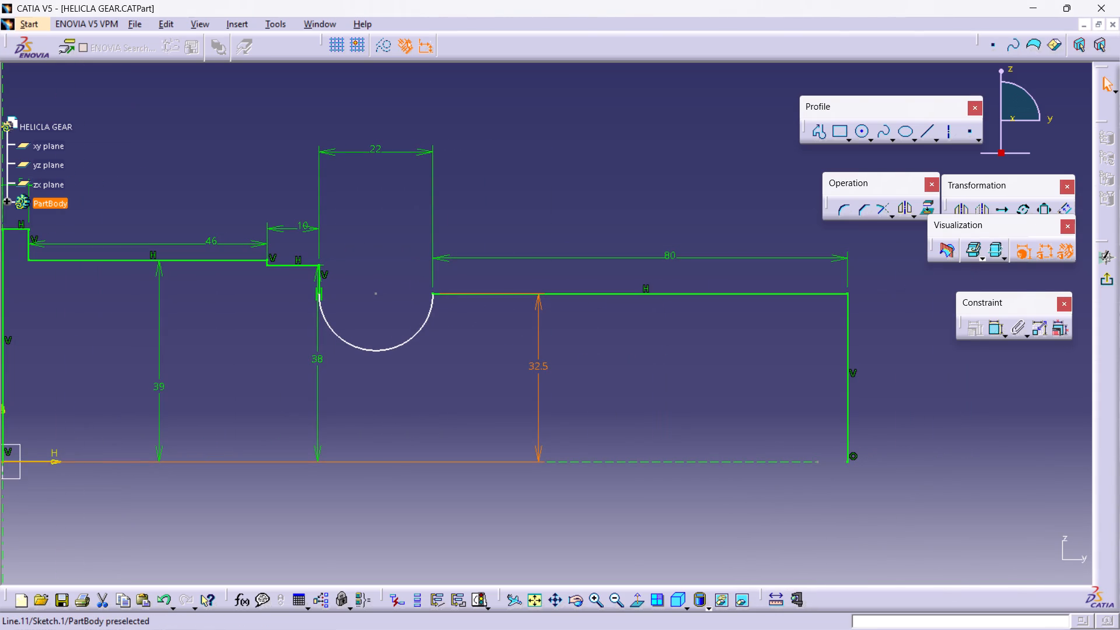
{"action": "left_click_drag", "start_coordinate": [820, 461], "coordinate": [930, 456]}
{"action": "left_click", "coordinate": [911, 506]}
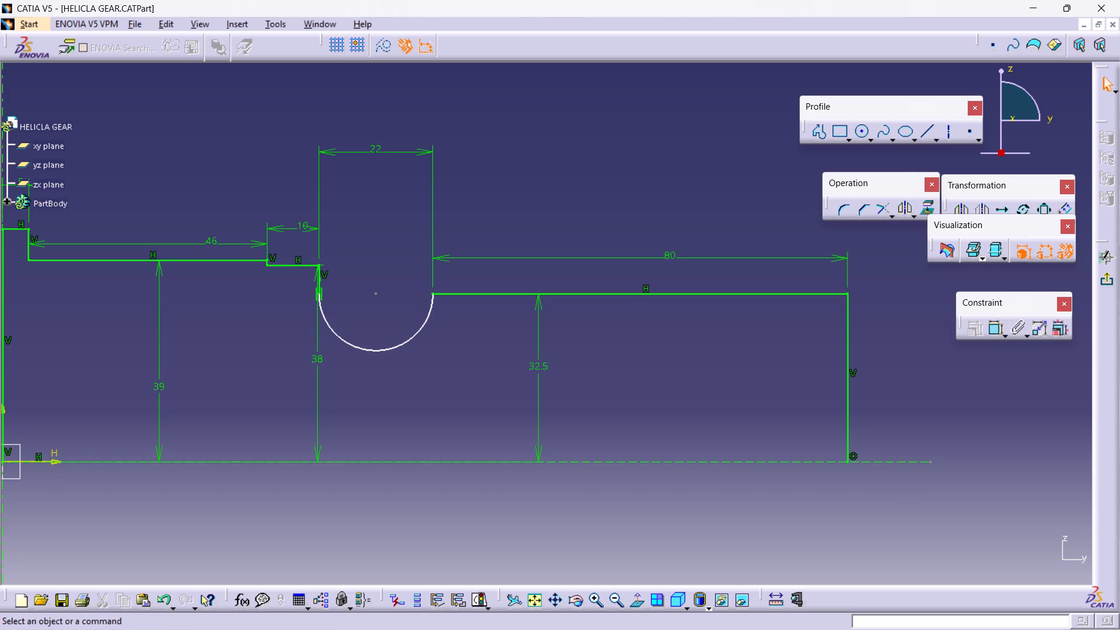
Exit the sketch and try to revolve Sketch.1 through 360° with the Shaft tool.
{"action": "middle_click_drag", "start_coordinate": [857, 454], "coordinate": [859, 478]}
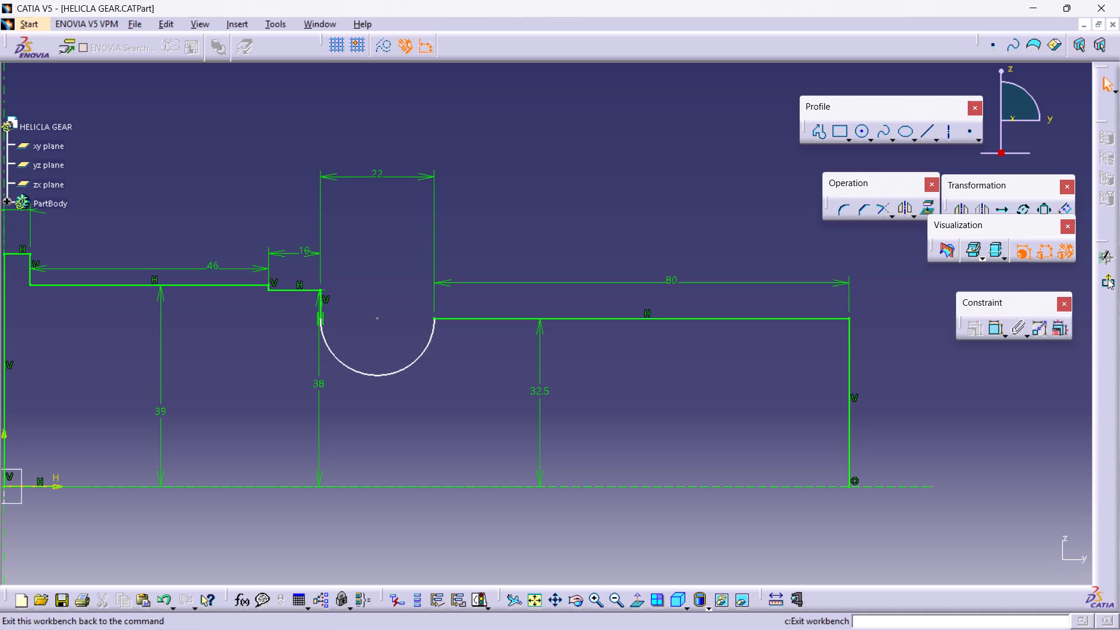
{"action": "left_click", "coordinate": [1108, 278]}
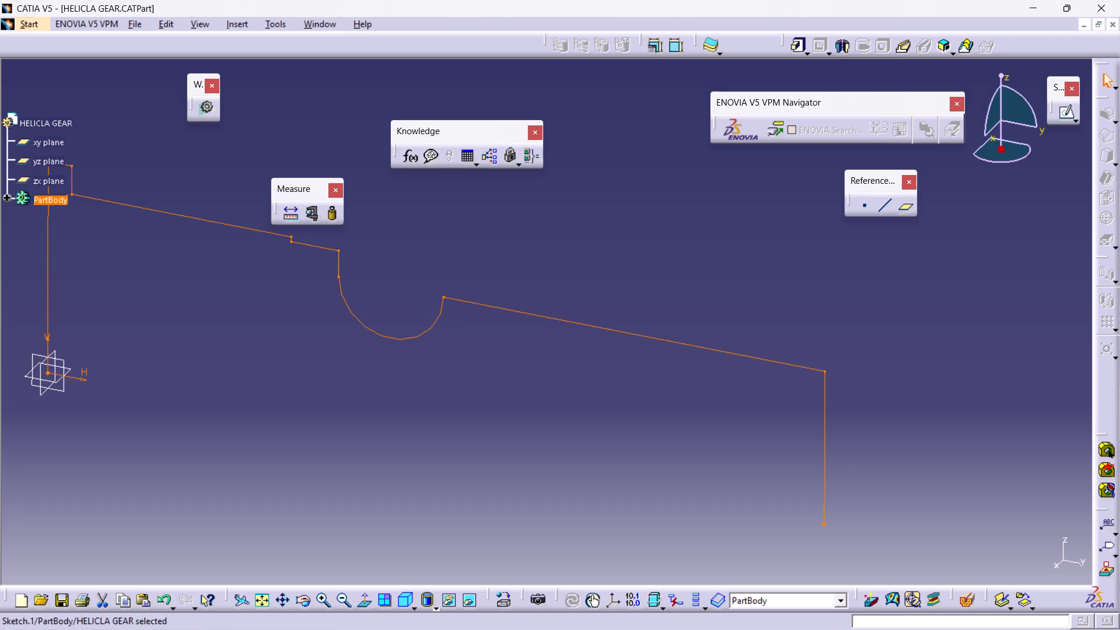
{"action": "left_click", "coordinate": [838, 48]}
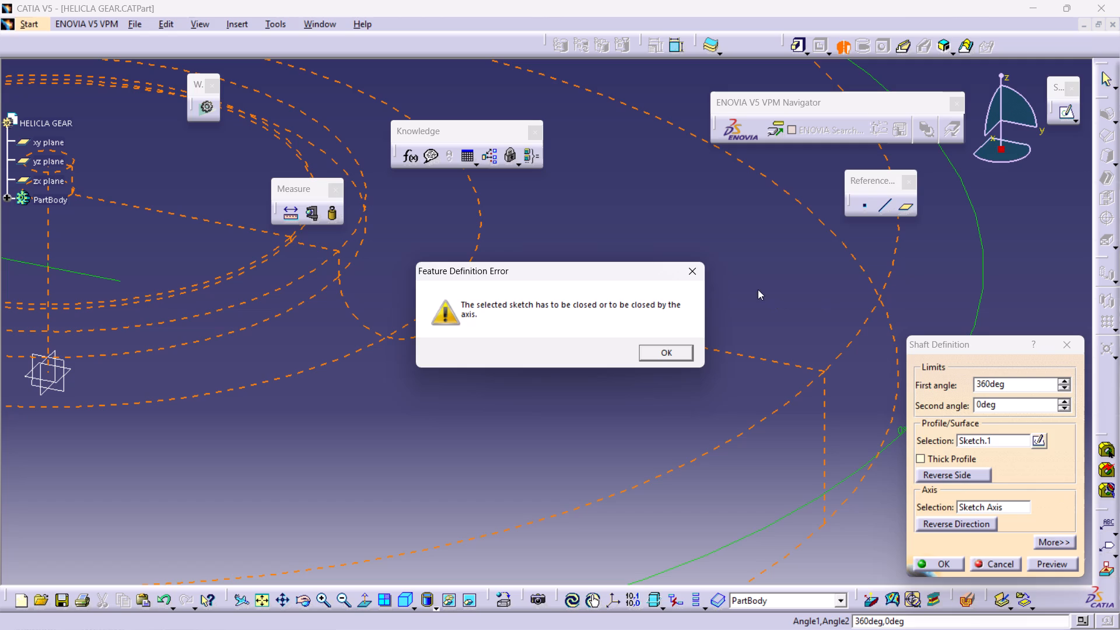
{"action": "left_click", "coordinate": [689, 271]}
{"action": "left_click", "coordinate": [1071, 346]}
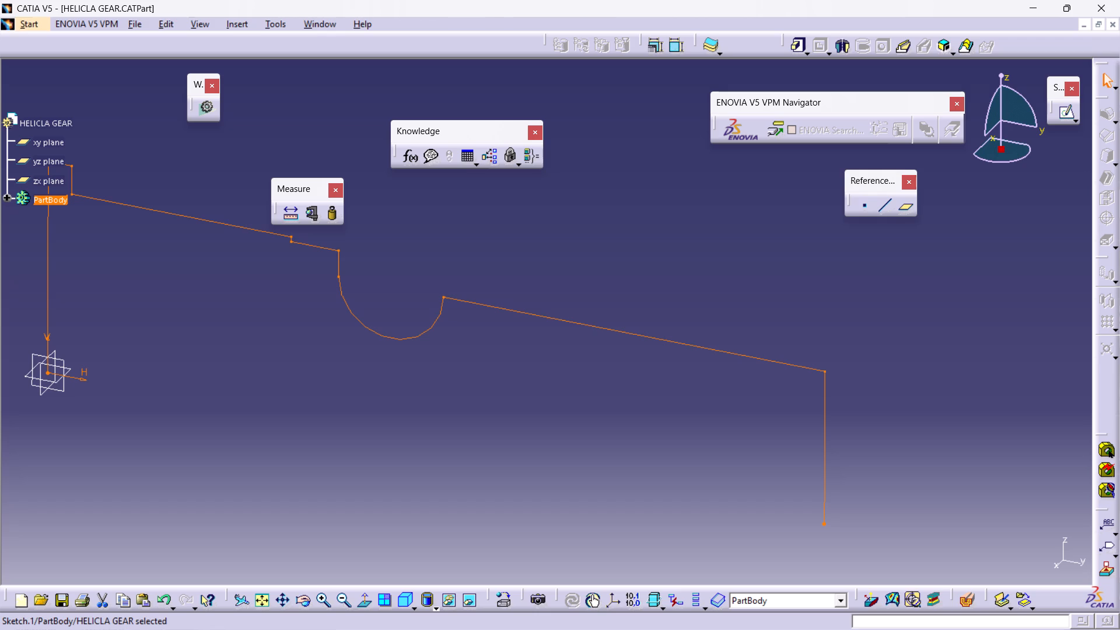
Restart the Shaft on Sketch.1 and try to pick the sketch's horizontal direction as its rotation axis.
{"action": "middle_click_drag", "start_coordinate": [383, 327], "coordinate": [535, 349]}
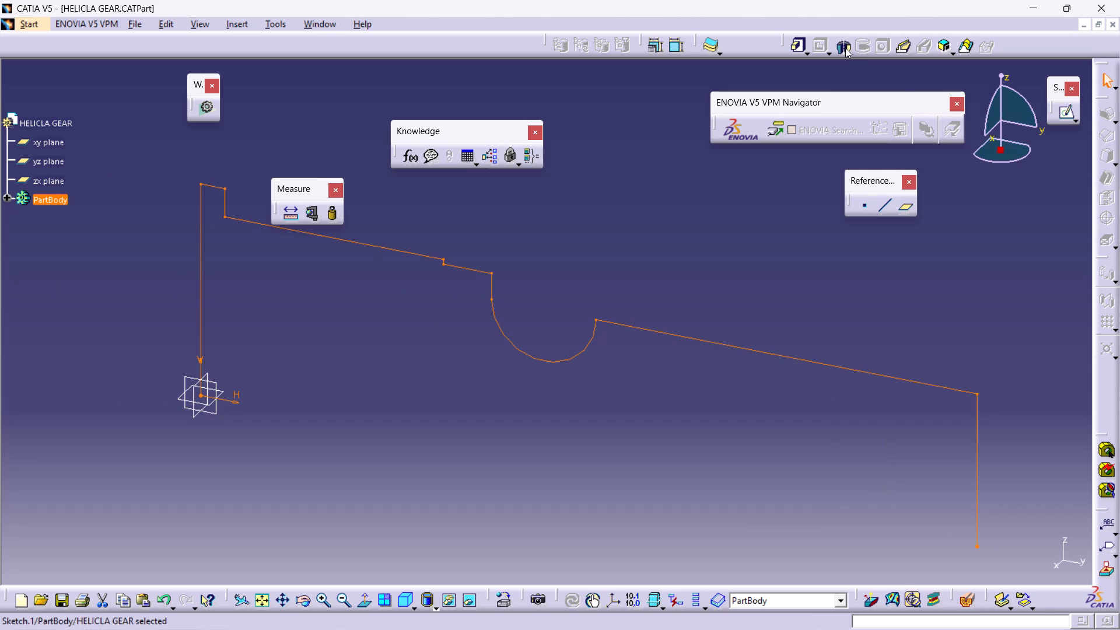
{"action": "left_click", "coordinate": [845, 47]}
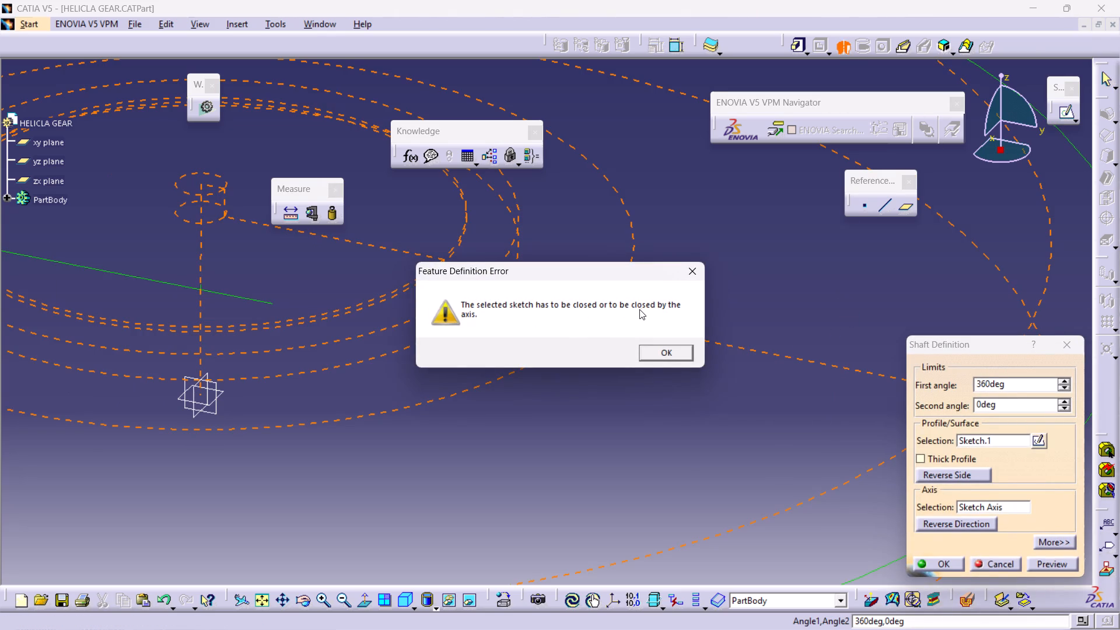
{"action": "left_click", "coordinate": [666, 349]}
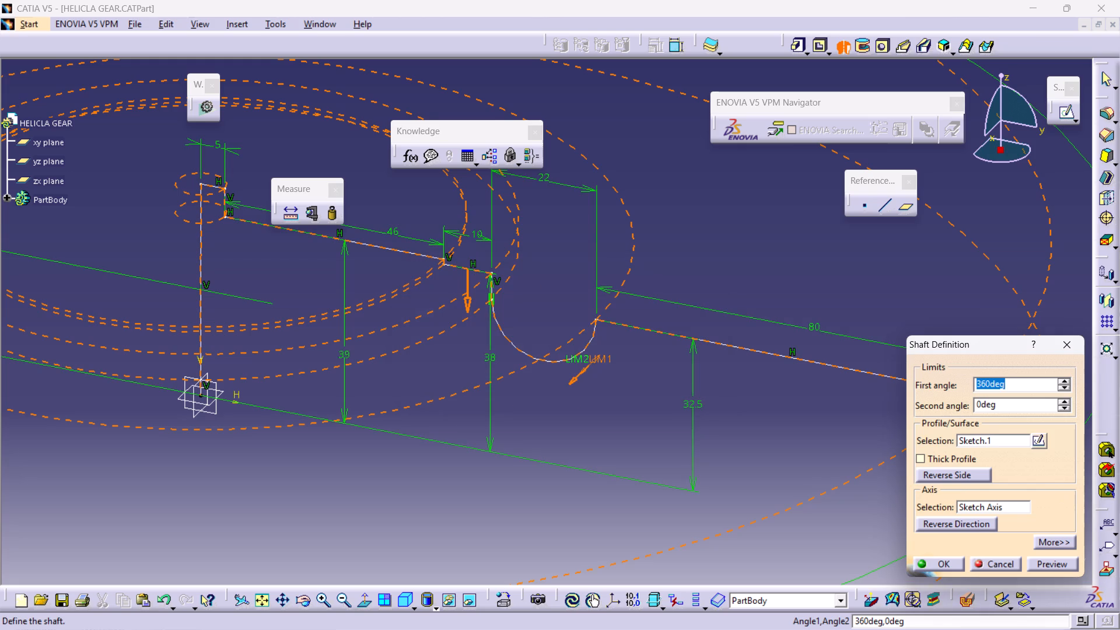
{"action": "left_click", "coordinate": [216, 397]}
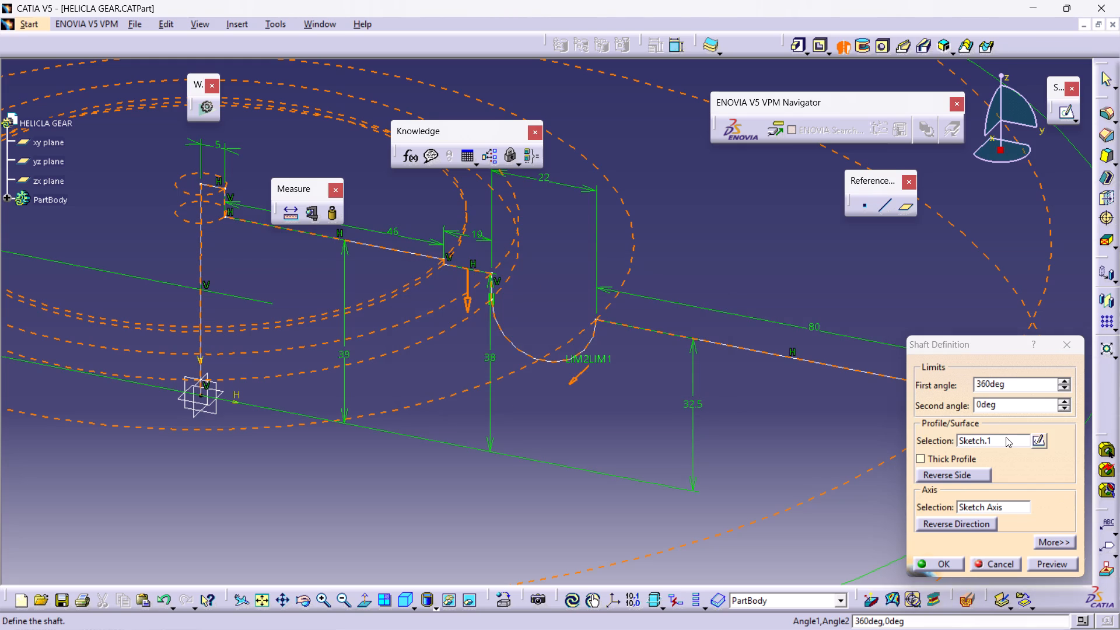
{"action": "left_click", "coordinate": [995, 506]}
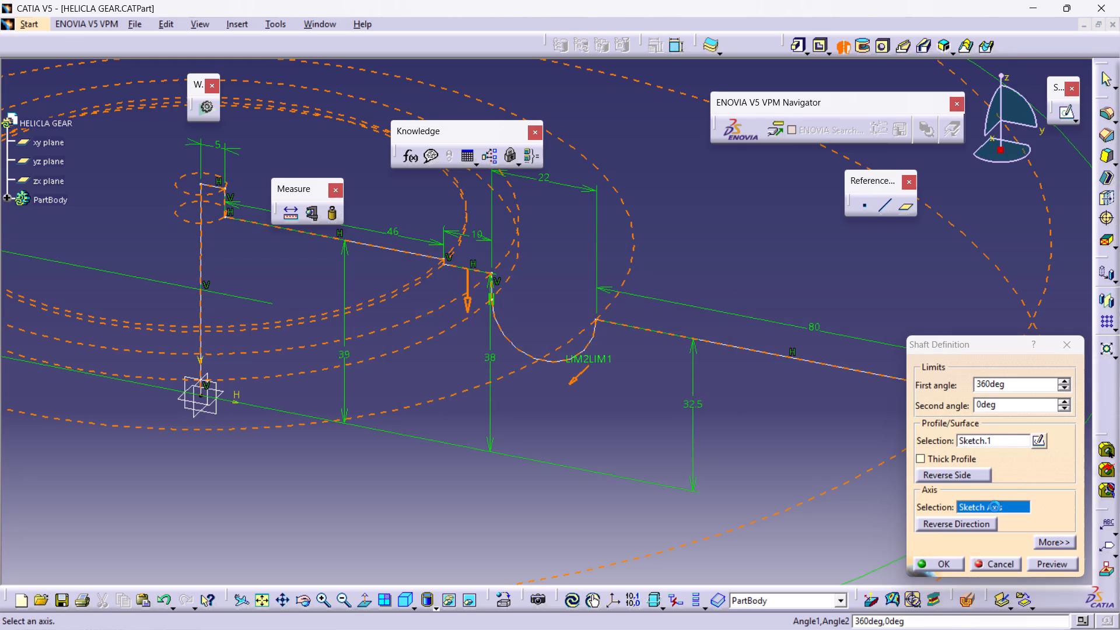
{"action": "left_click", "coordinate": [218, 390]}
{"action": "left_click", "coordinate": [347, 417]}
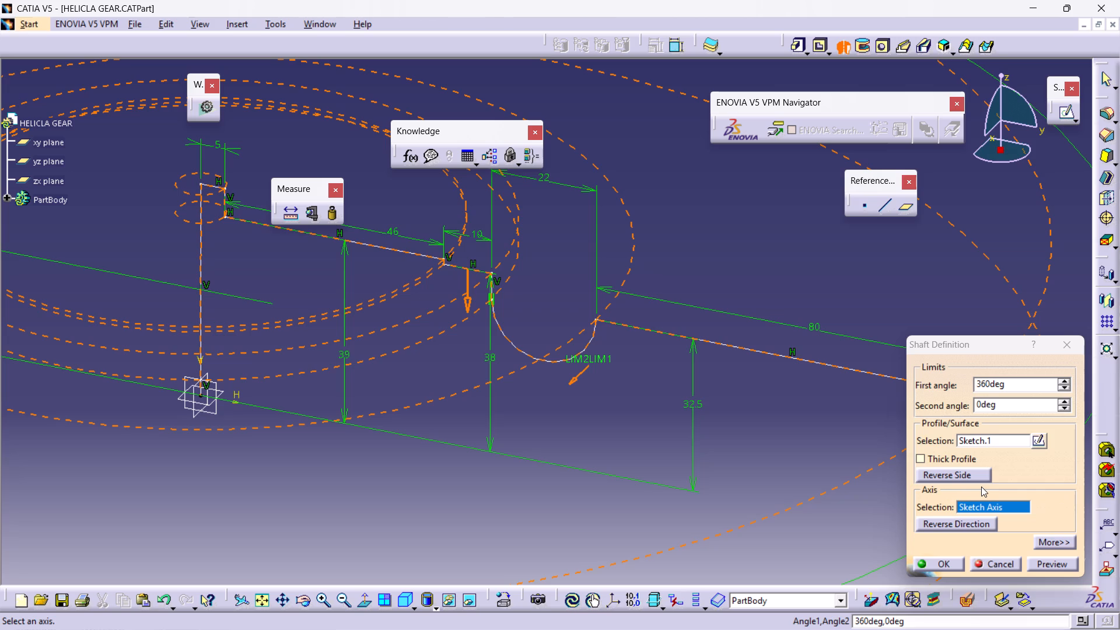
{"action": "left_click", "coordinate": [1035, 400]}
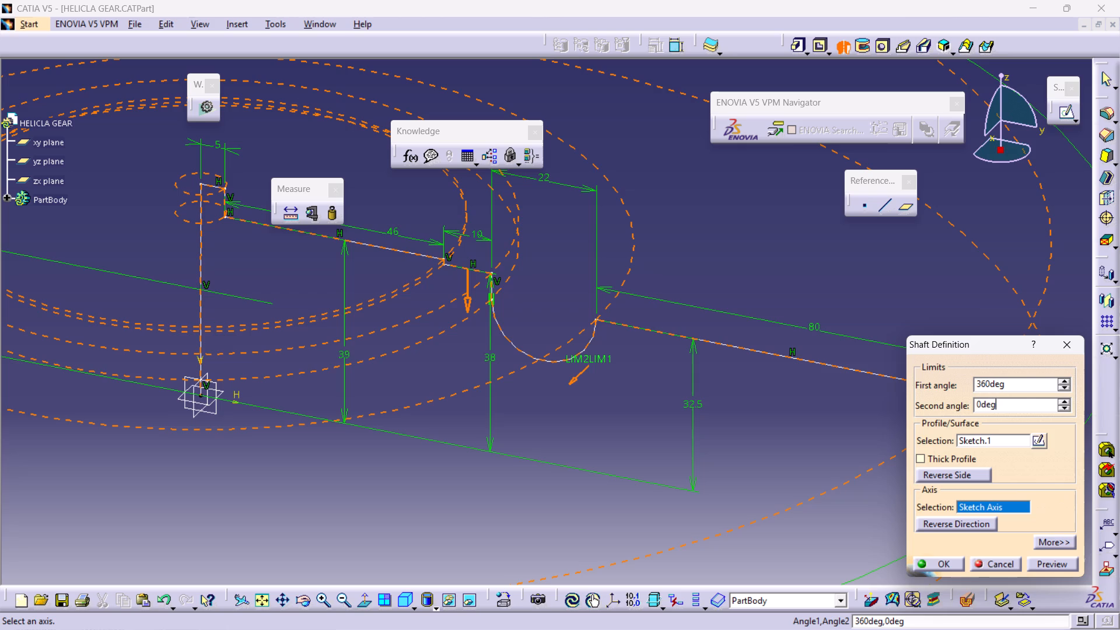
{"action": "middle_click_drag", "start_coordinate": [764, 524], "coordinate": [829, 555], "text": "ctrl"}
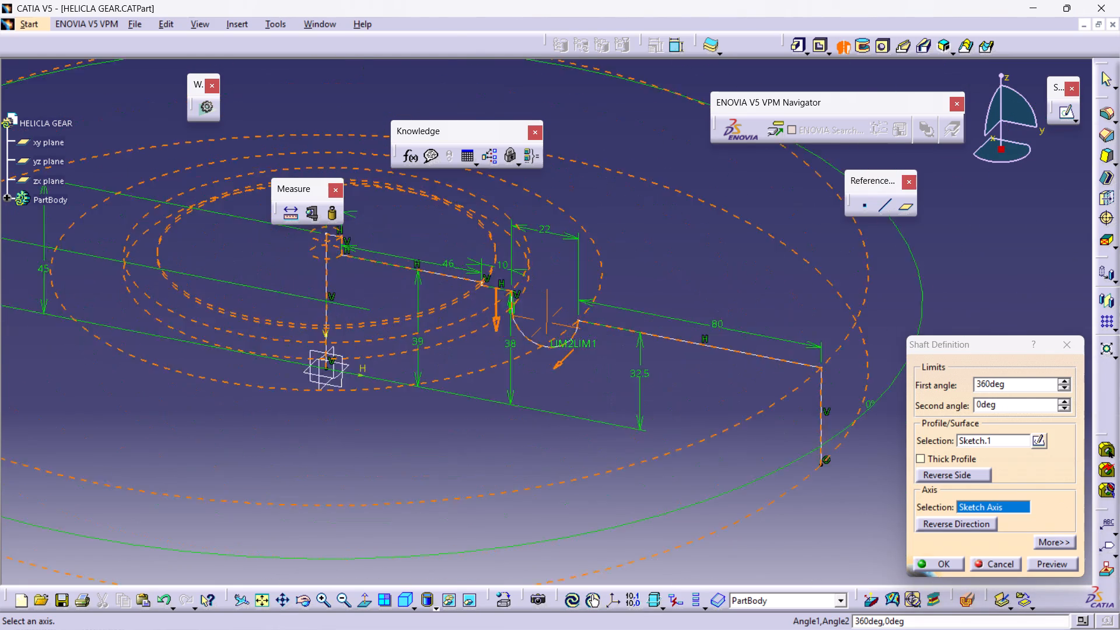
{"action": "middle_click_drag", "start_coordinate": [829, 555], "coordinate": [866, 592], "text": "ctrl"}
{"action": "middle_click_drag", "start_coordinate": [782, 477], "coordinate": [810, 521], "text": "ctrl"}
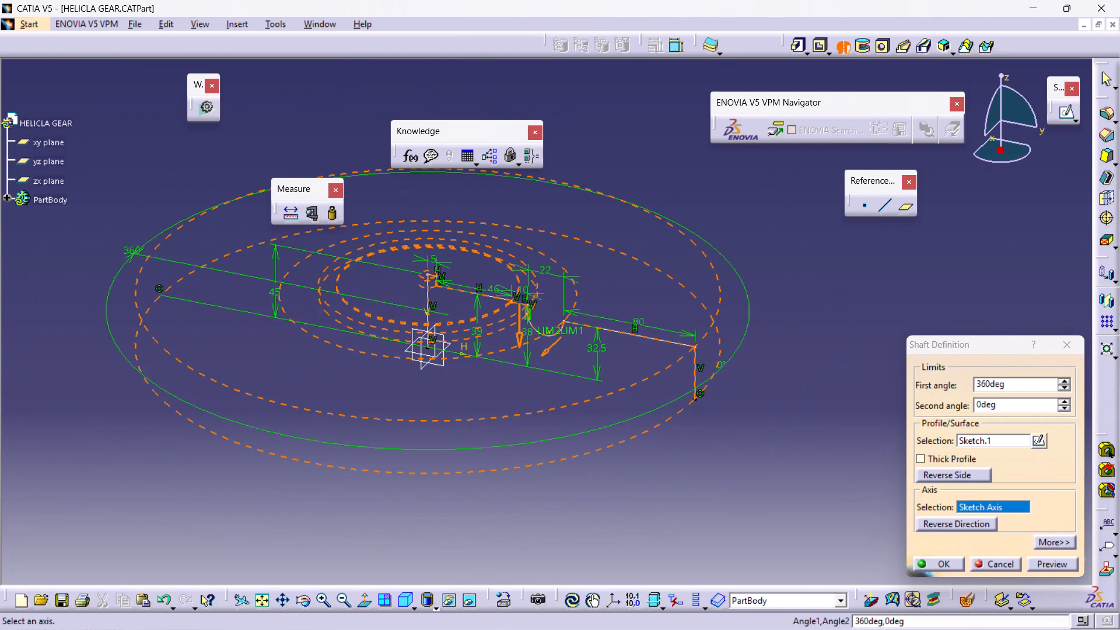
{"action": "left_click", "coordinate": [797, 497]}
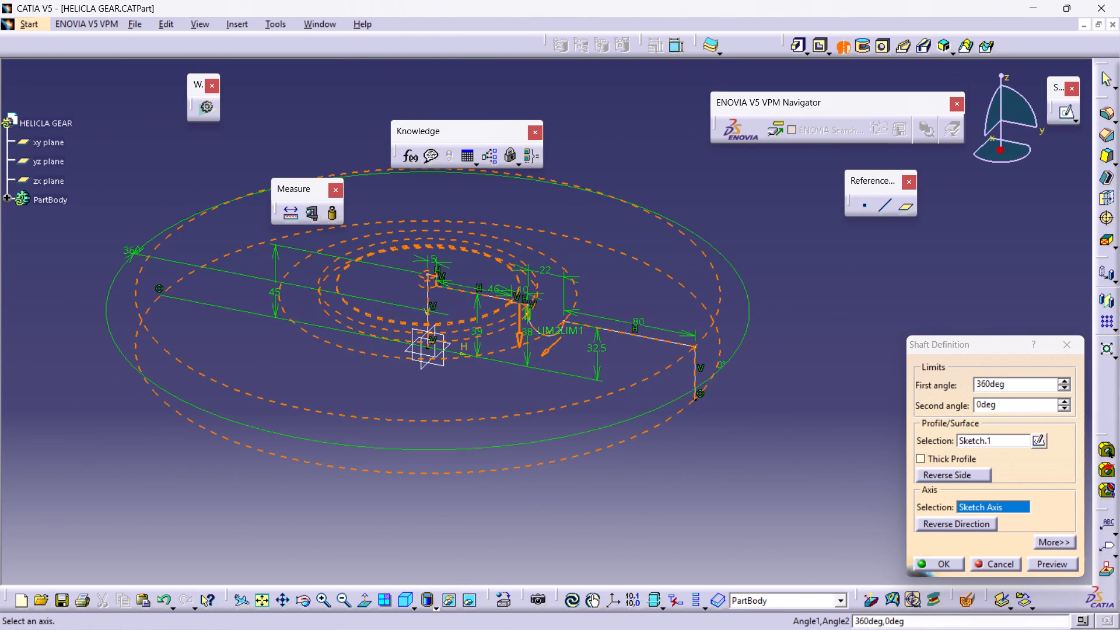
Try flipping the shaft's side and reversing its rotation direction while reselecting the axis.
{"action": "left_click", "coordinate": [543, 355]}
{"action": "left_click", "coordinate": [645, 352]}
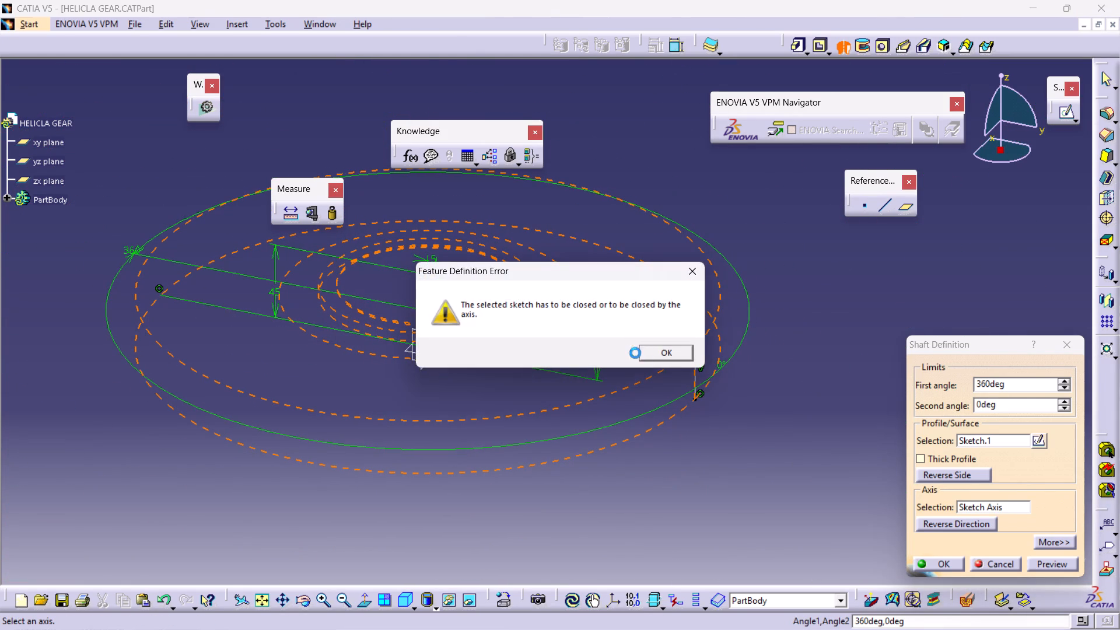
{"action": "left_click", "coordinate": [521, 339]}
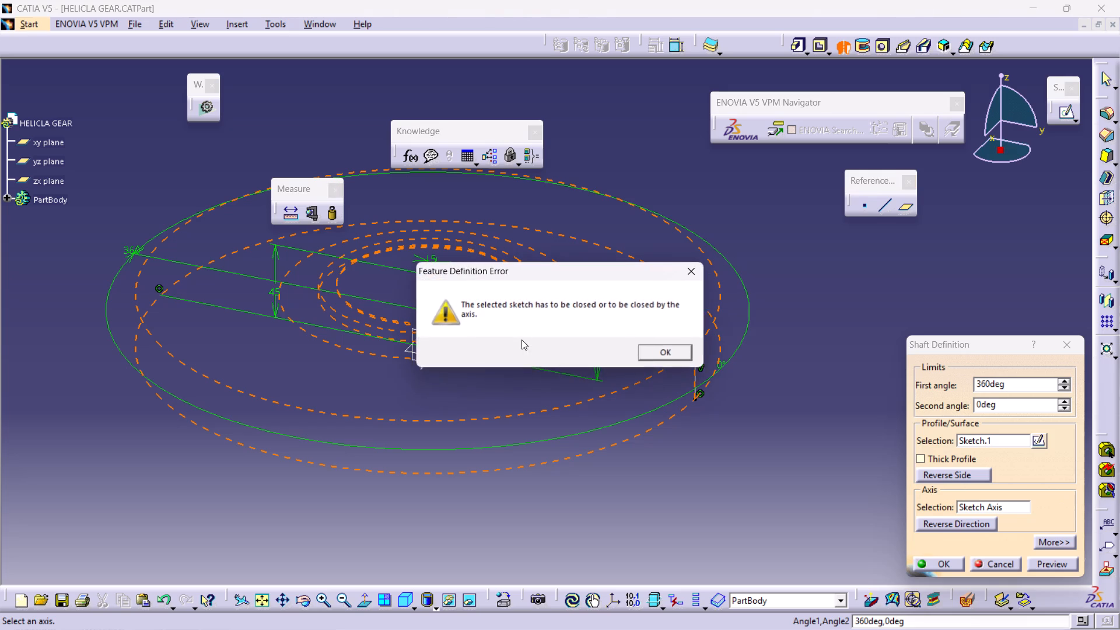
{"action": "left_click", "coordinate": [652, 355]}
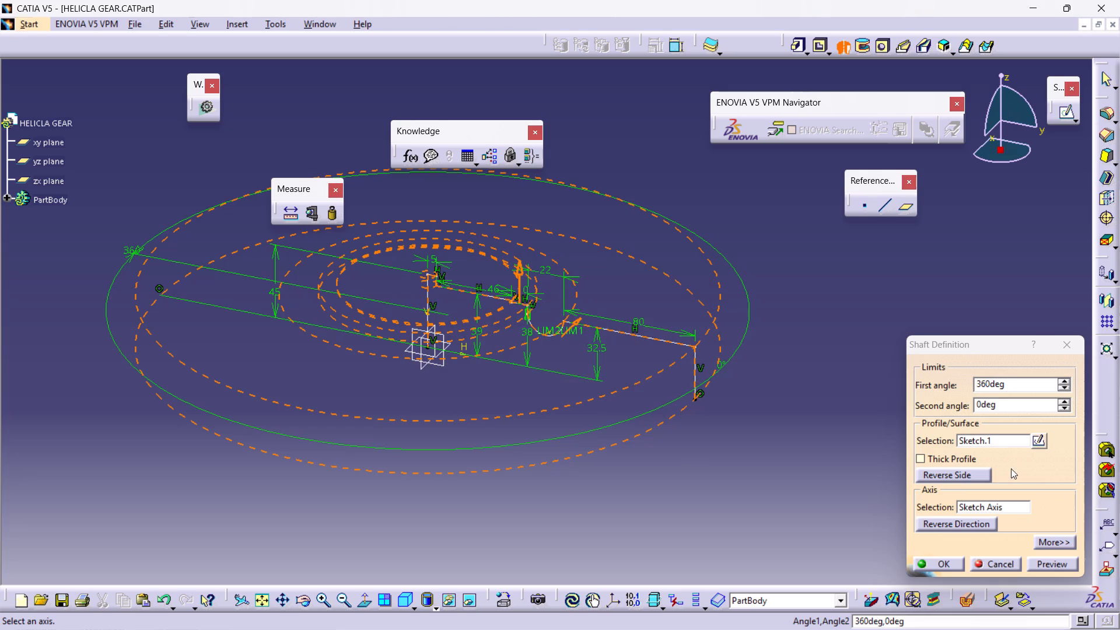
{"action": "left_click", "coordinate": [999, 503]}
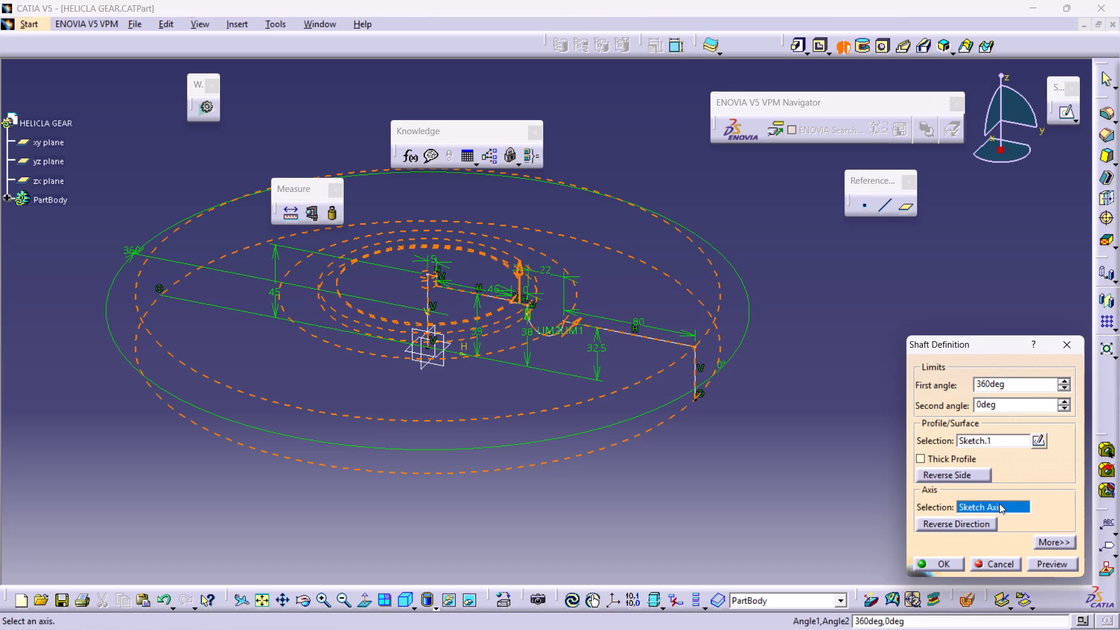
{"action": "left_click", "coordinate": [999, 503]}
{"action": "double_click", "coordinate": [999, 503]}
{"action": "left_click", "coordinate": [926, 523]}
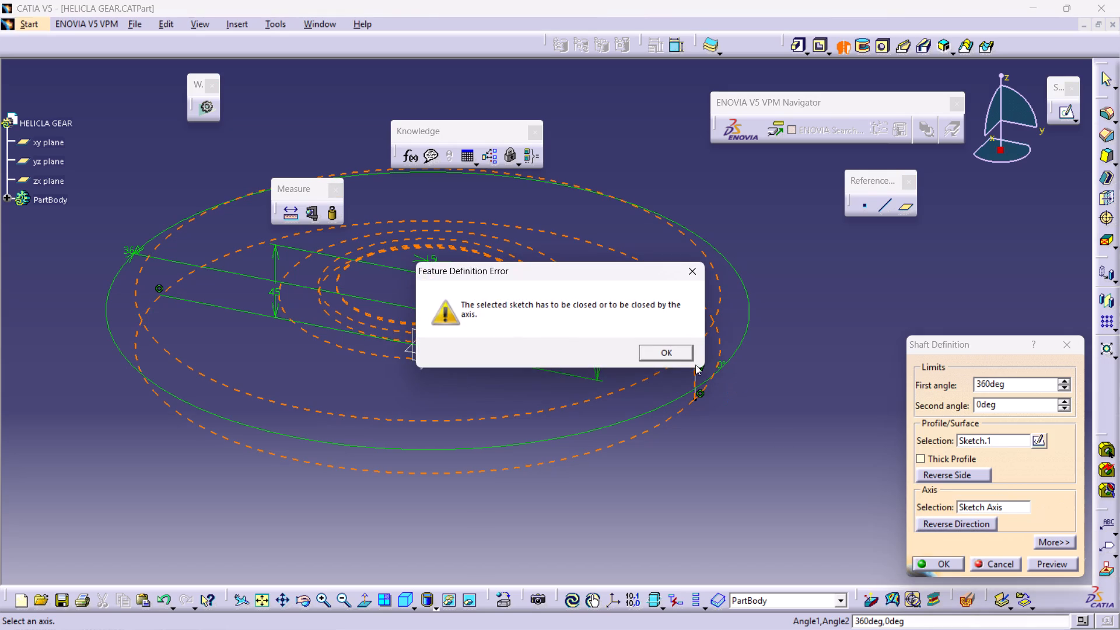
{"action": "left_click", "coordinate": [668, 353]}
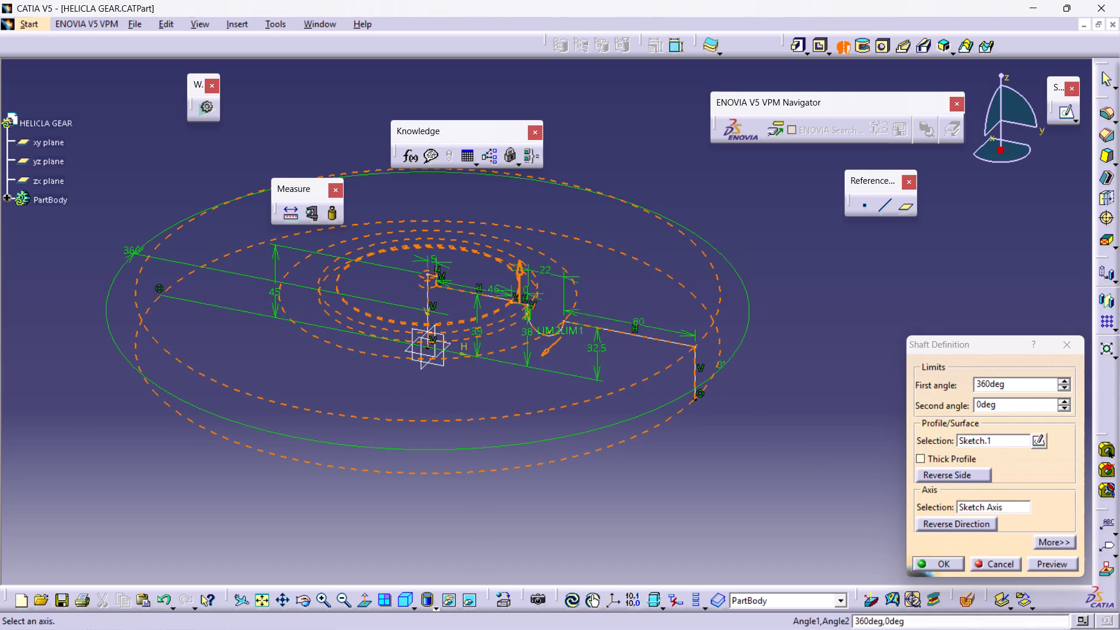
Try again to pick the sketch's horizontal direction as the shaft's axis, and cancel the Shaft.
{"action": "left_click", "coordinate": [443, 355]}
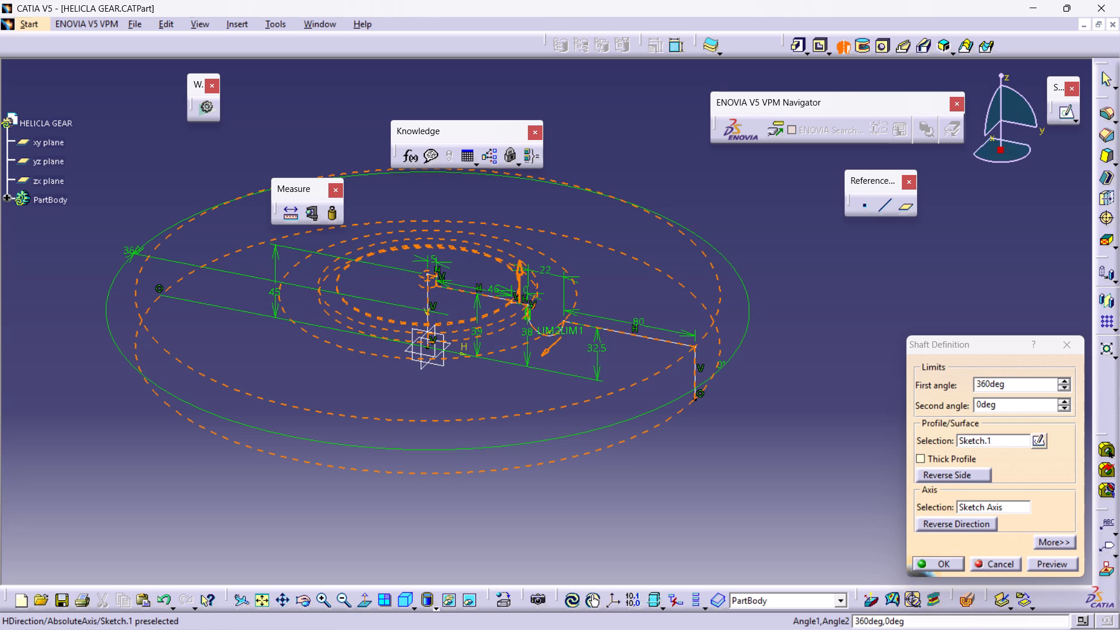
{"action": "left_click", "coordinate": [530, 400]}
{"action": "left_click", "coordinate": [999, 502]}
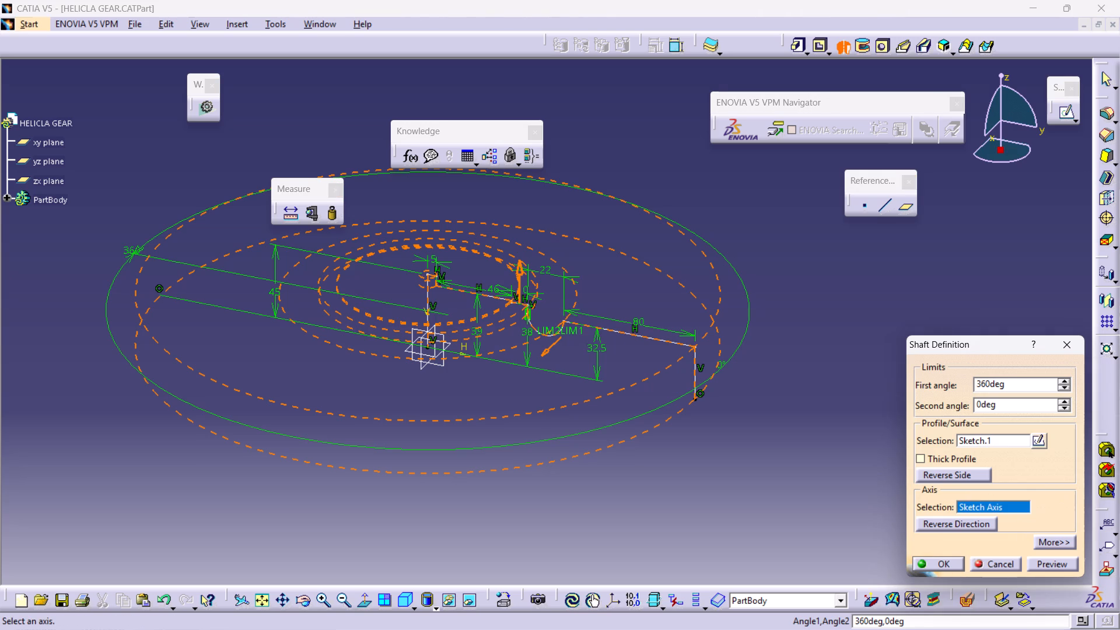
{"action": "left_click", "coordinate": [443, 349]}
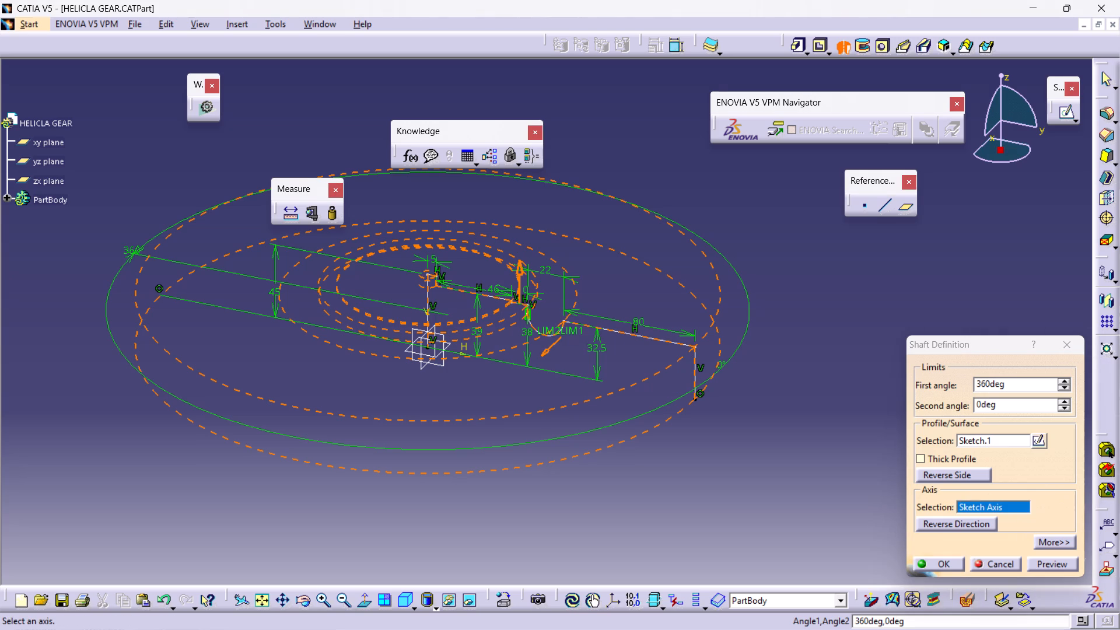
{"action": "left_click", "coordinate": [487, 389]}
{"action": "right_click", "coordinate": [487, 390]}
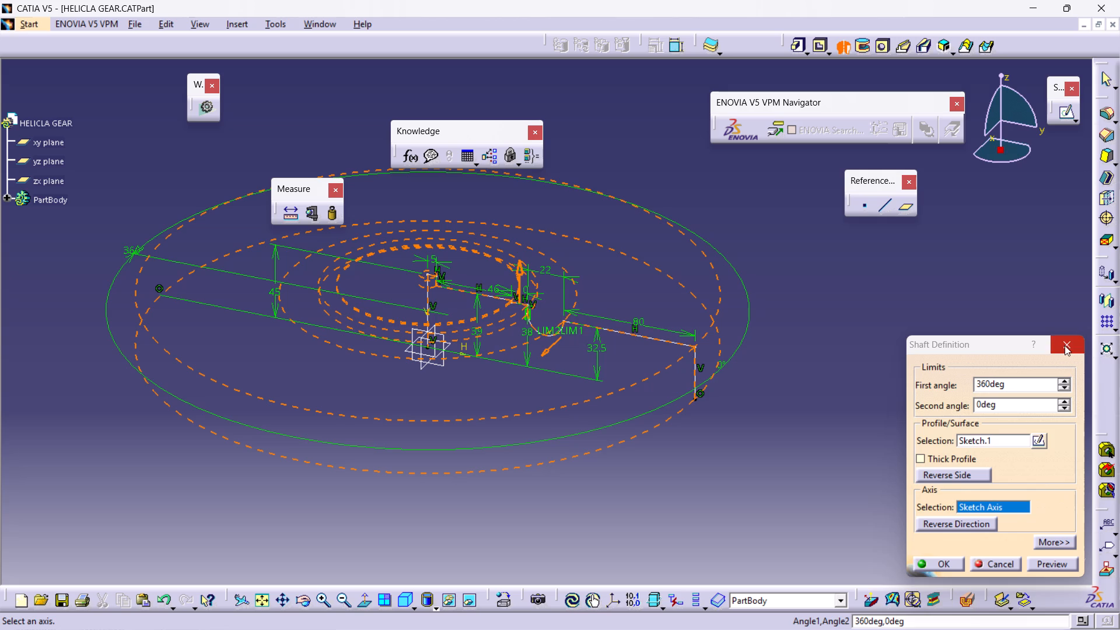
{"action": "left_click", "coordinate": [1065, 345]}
Reopen Sketch.1 and close the profile with a horizontal line about 163 mm long from the origin to the end vertical line's lower end.
{"action": "left_click", "coordinate": [1063, 117]}
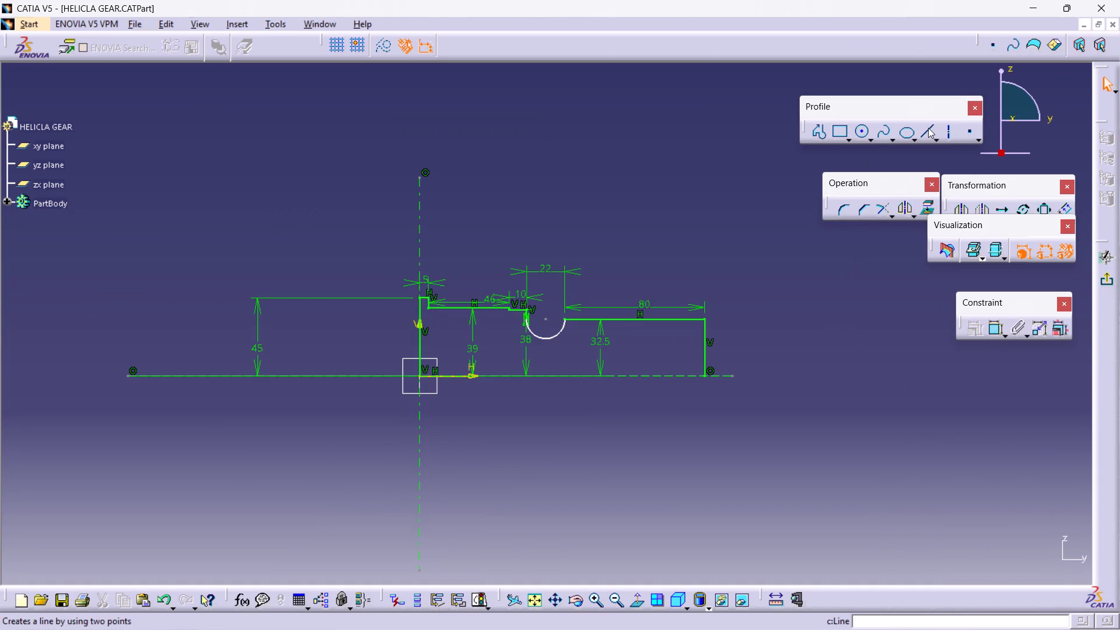
{"action": "left_click", "coordinate": [922, 134]}
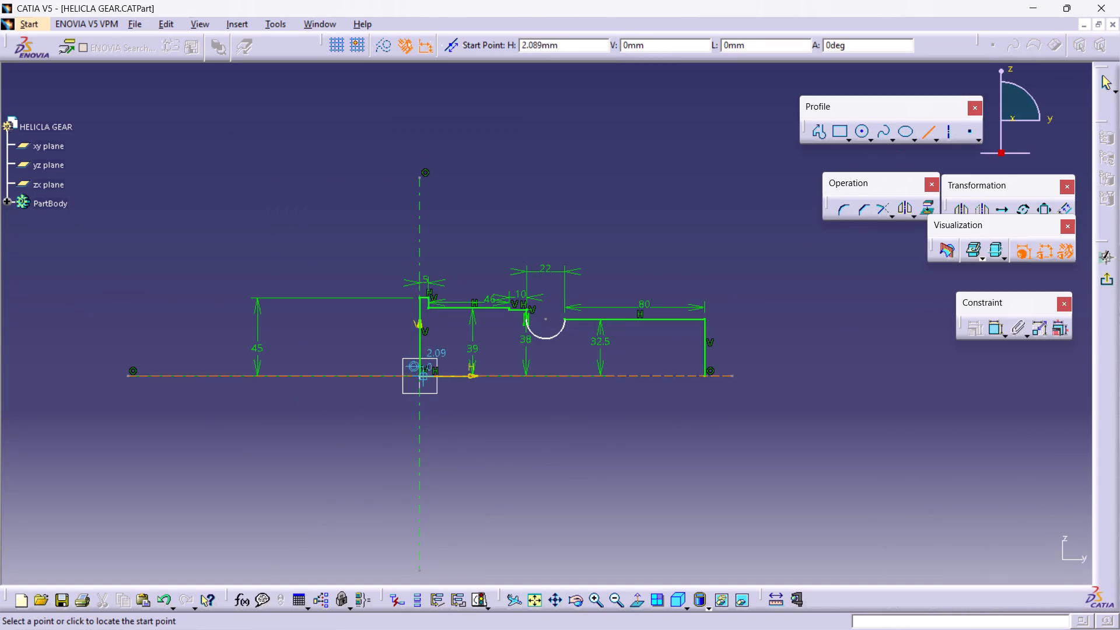
{"action": "left_click", "coordinate": [421, 375]}
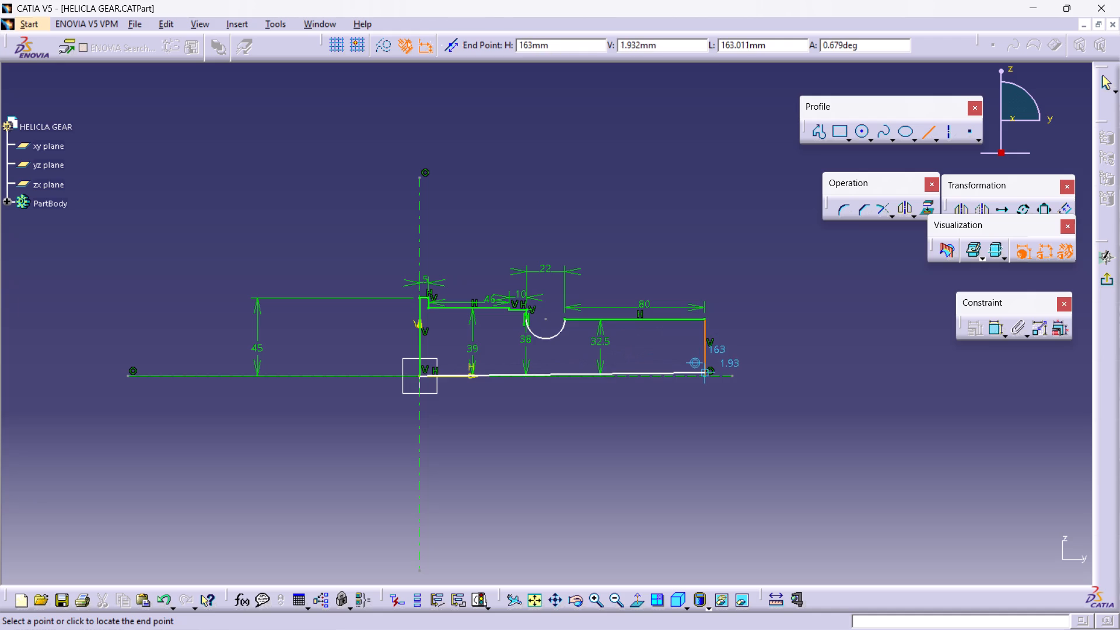
{"action": "left_click", "coordinate": [704, 376]}
{"action": "left_click", "coordinate": [856, 406]}
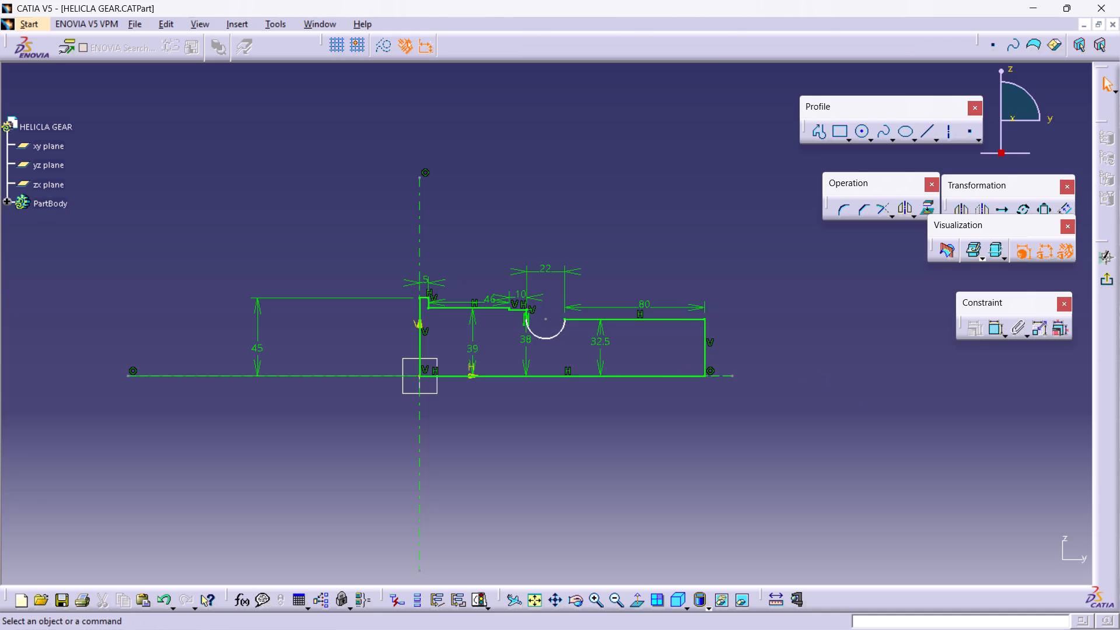
Exit Sketch.1, start a Shaft on it and try to pick the sketch's horizontal direction as the rotation axis.
{"action": "left_click", "coordinate": [1107, 276]}
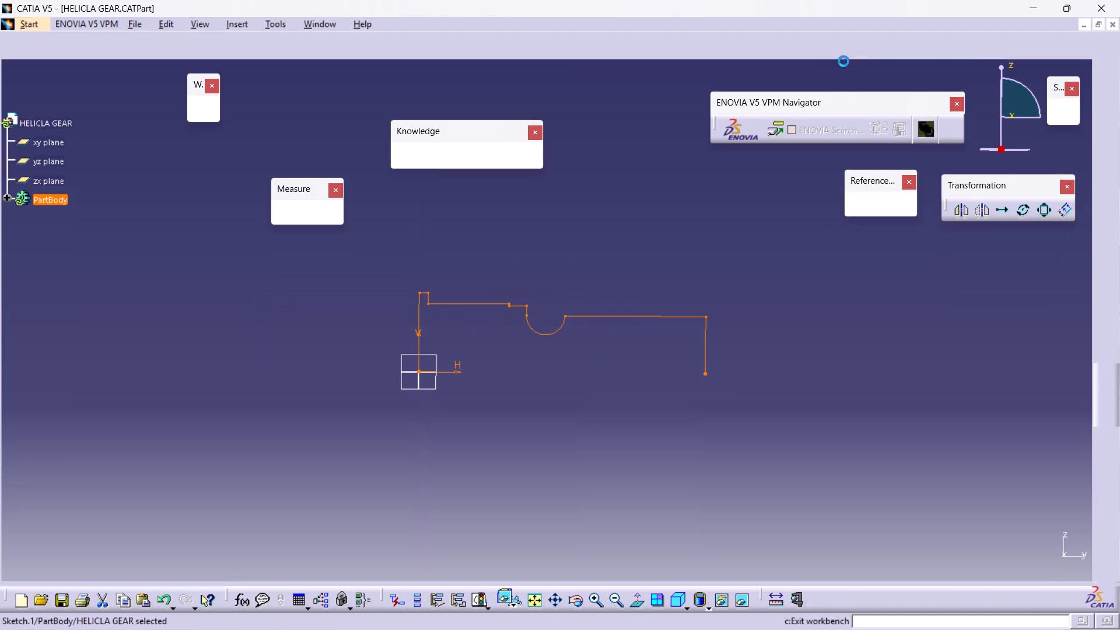
{"action": "left_click", "coordinate": [850, 48]}
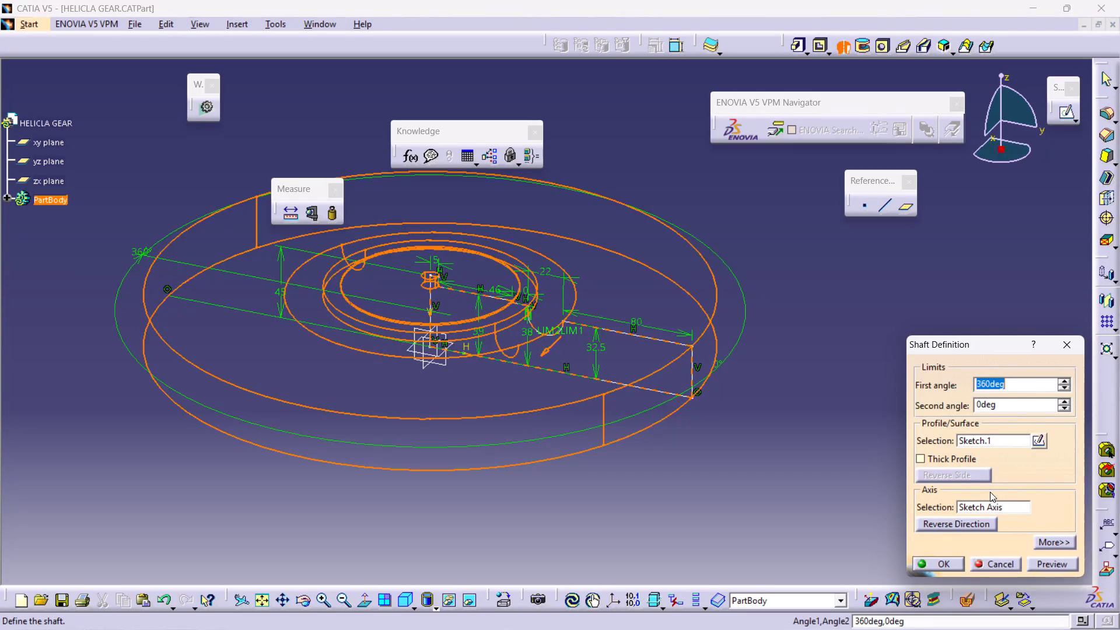
{"action": "left_click", "coordinate": [1009, 503]}
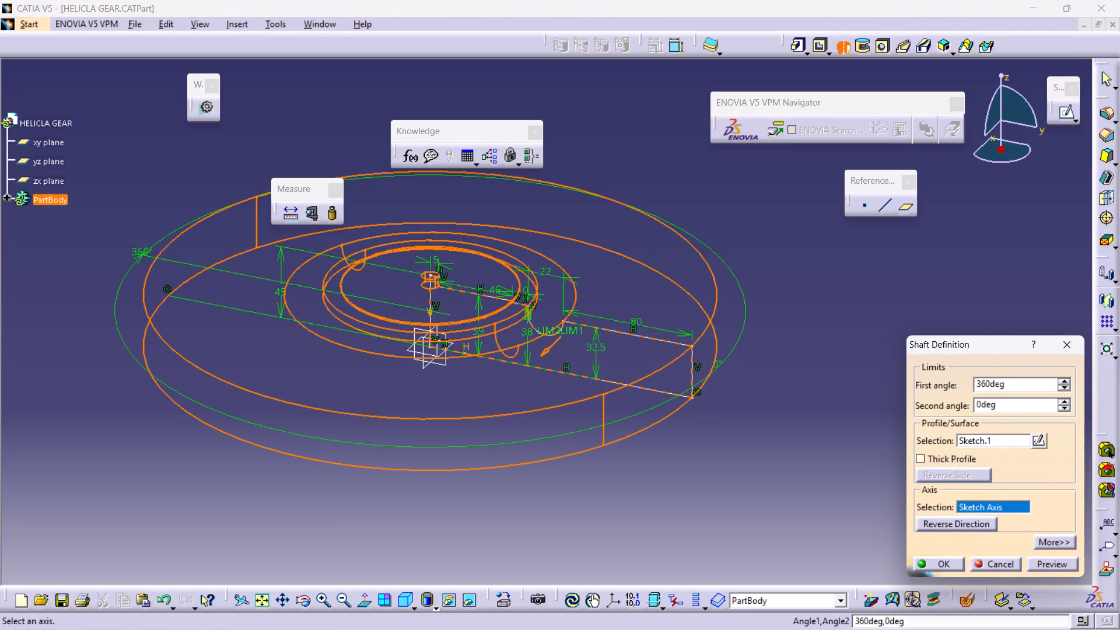
{"action": "left_click", "coordinate": [446, 365]}
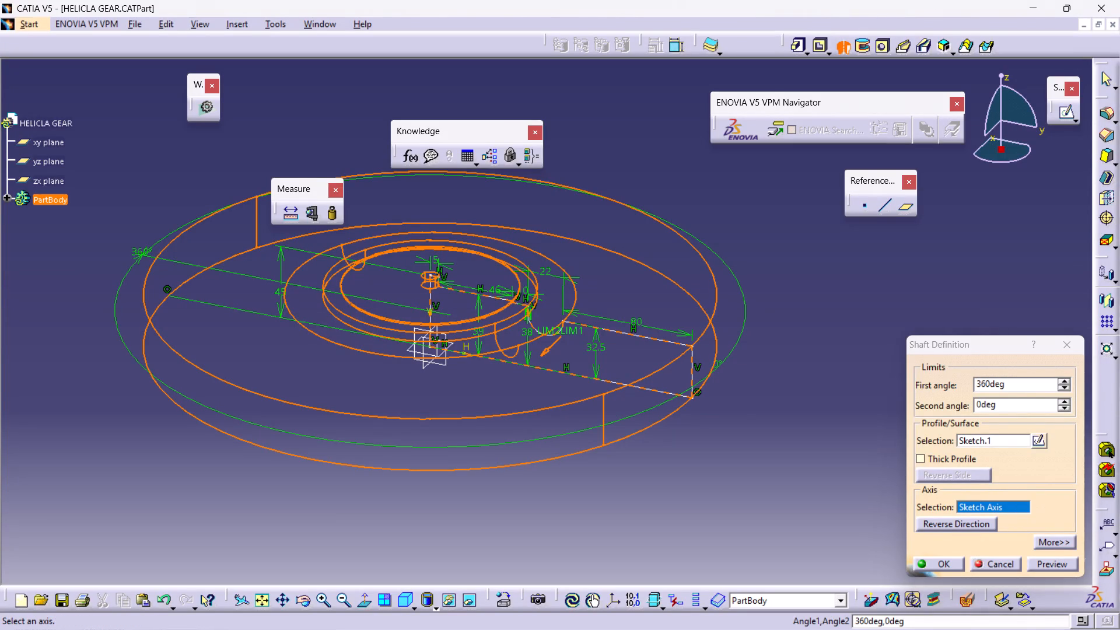
{"action": "left_click", "coordinate": [439, 370]}
{"action": "left_click", "coordinate": [426, 367]}
{"action": "left_click", "coordinate": [611, 410]}
Reopen Sketch.1 for editing from within the running Shaft definition.
{"action": "left_click", "coordinate": [1037, 441]}
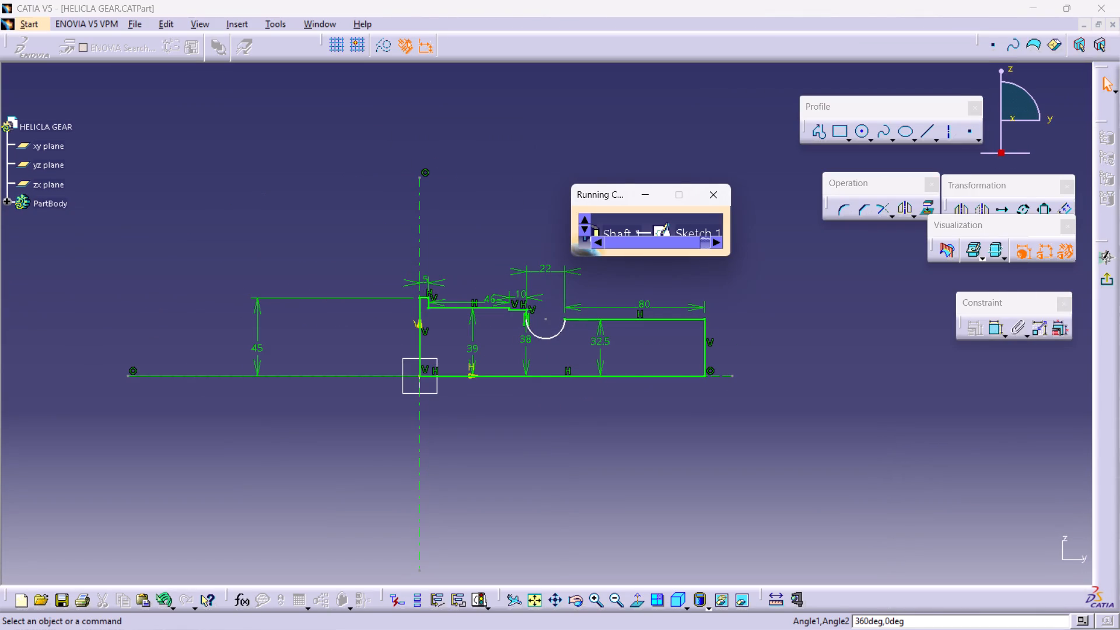
{"action": "left_click", "coordinate": [803, 452]}
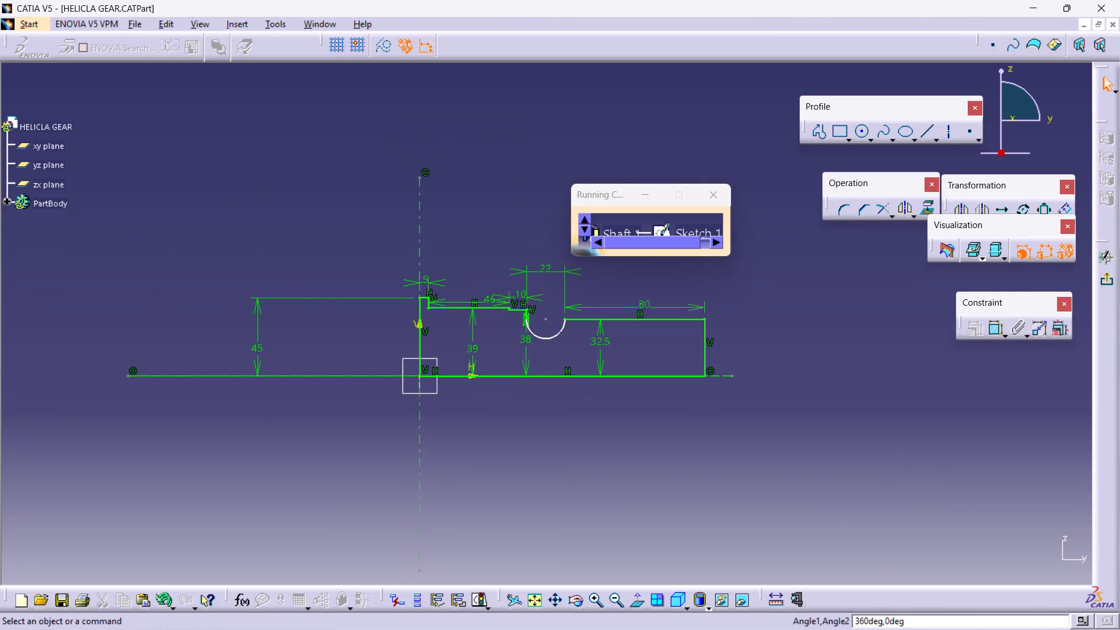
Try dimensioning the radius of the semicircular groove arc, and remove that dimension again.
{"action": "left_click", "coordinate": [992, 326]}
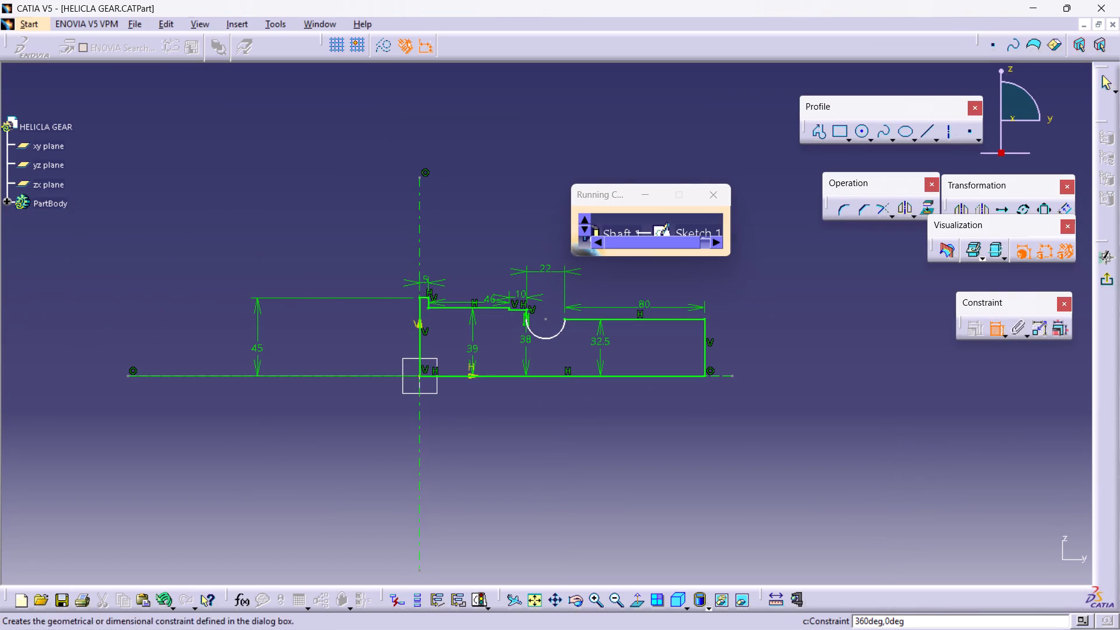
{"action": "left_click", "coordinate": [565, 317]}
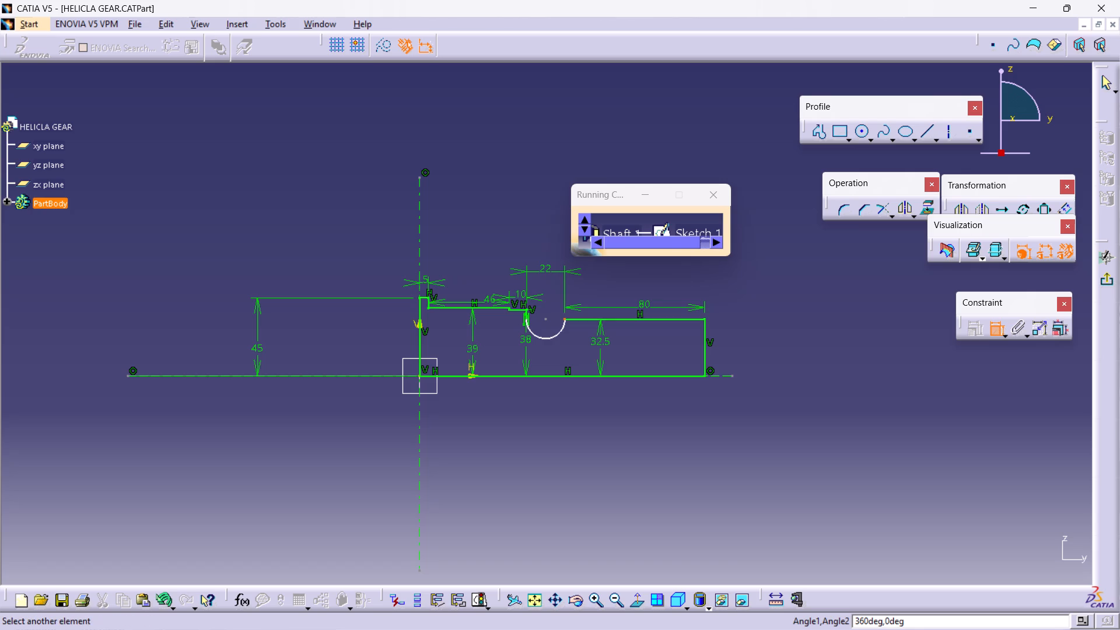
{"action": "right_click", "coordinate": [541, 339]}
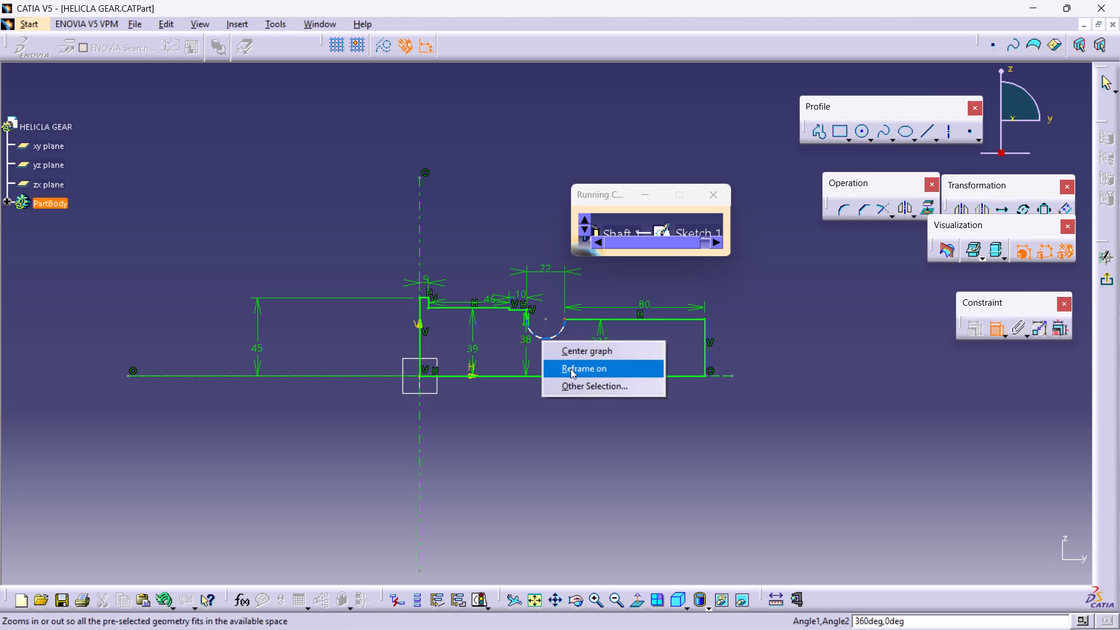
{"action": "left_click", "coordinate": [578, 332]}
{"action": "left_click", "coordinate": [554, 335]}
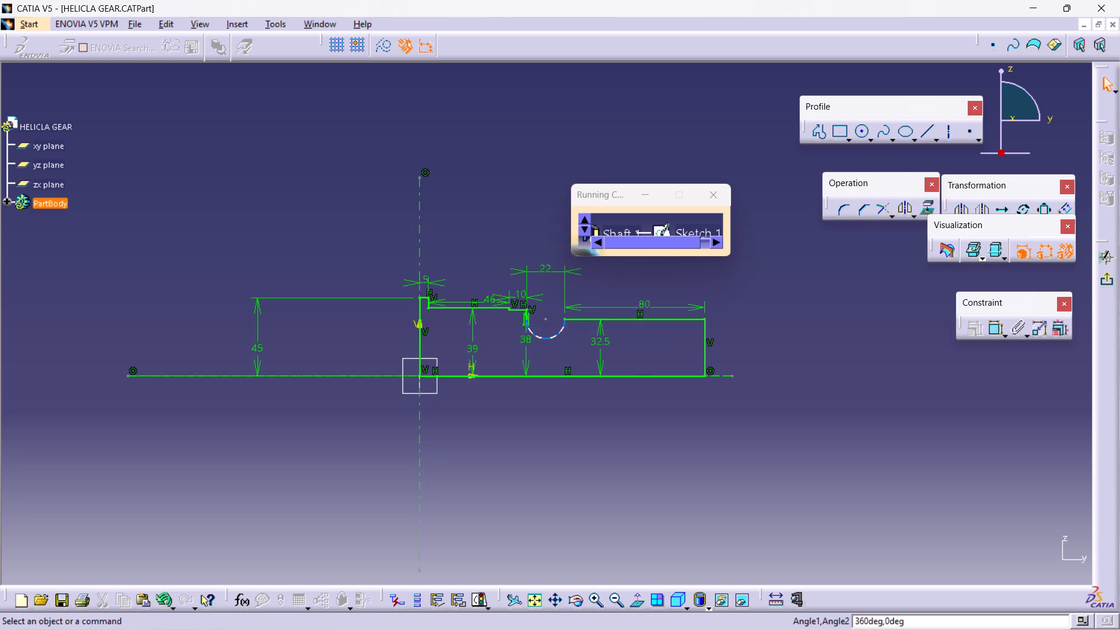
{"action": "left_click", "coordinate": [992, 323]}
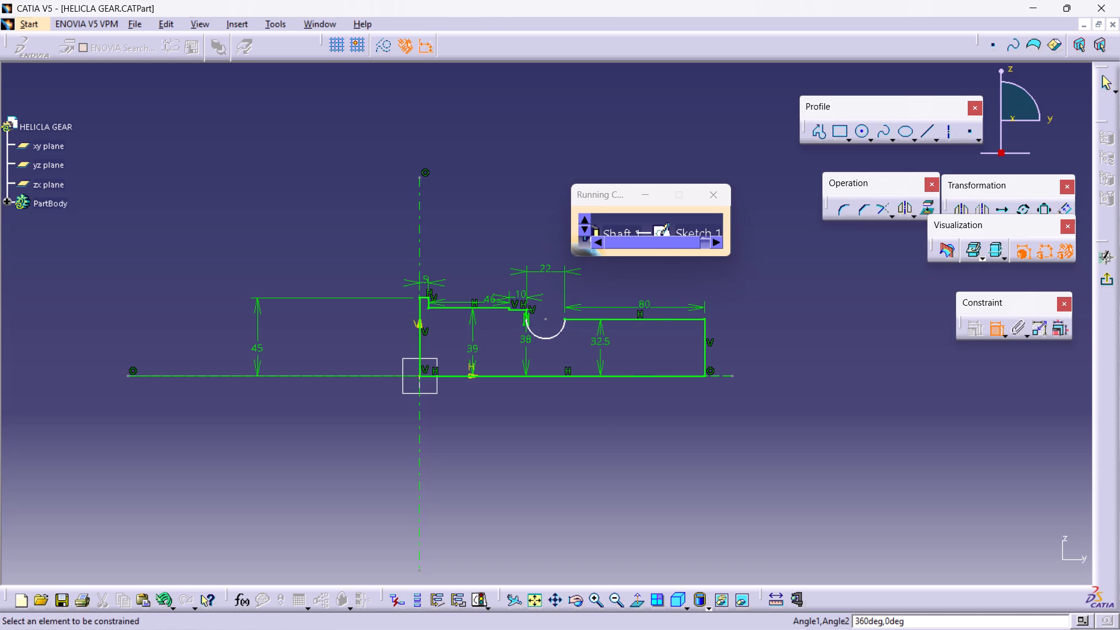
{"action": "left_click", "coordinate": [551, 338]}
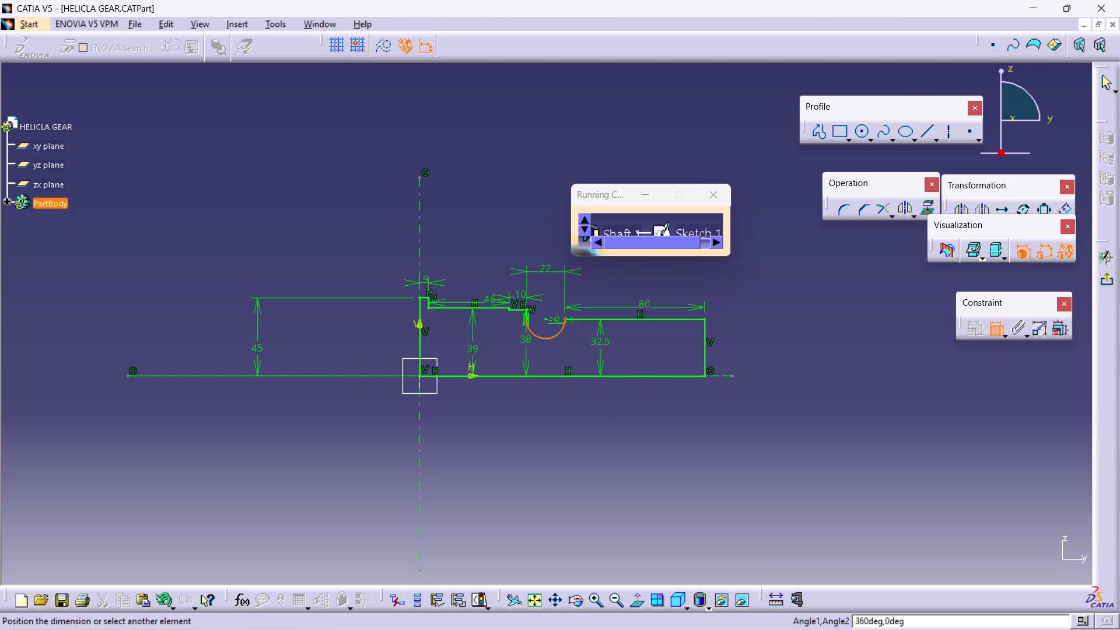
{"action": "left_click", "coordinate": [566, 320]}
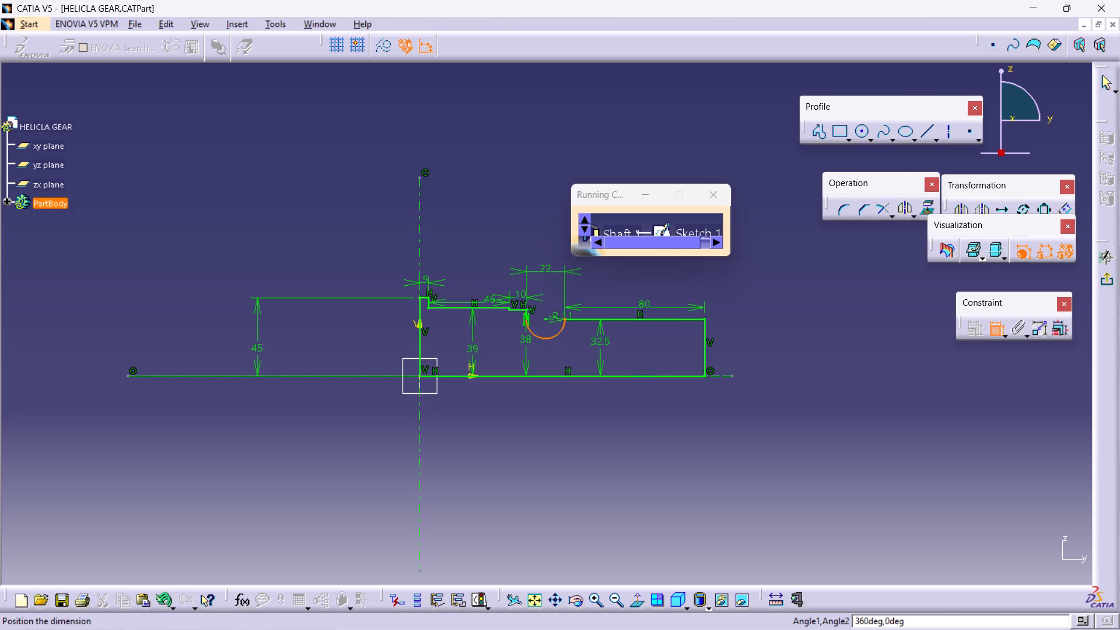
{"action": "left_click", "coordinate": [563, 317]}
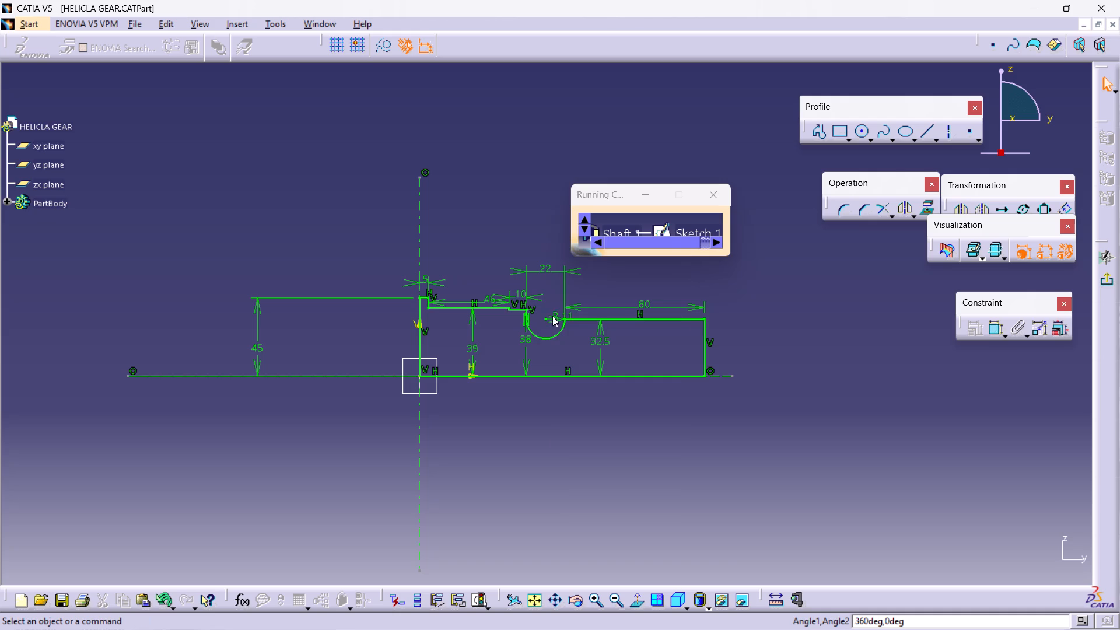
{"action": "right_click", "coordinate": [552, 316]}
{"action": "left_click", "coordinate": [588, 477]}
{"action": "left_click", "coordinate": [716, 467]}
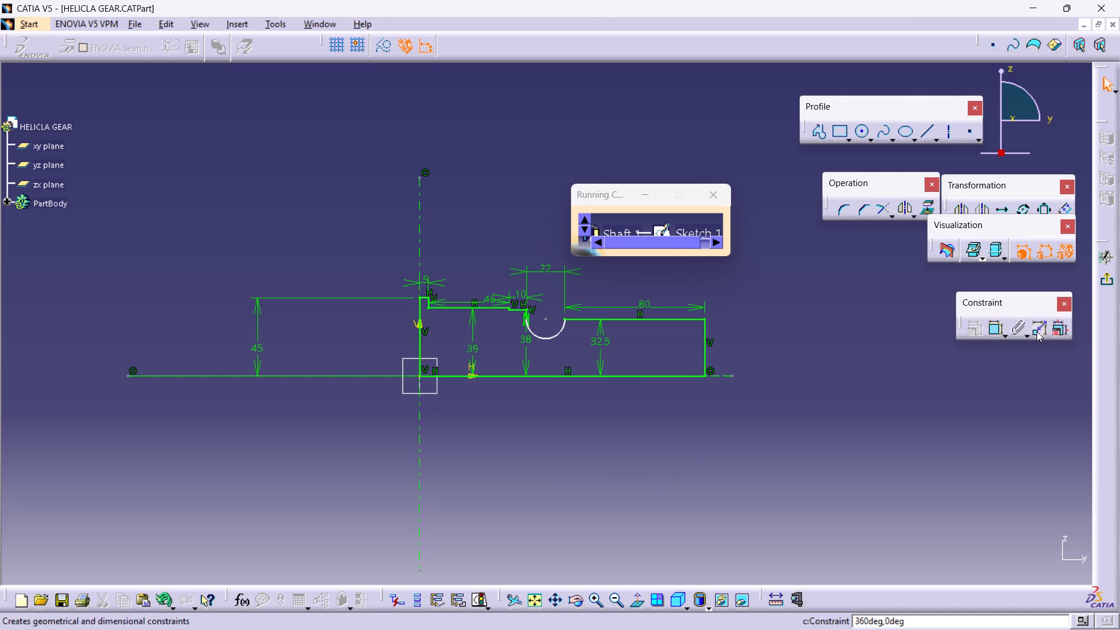
Dimension the radius of the semicircular groove arc, undoing the mistaken constraint to the adjoining 80 mm line.
{"action": "left_click", "coordinate": [993, 330]}
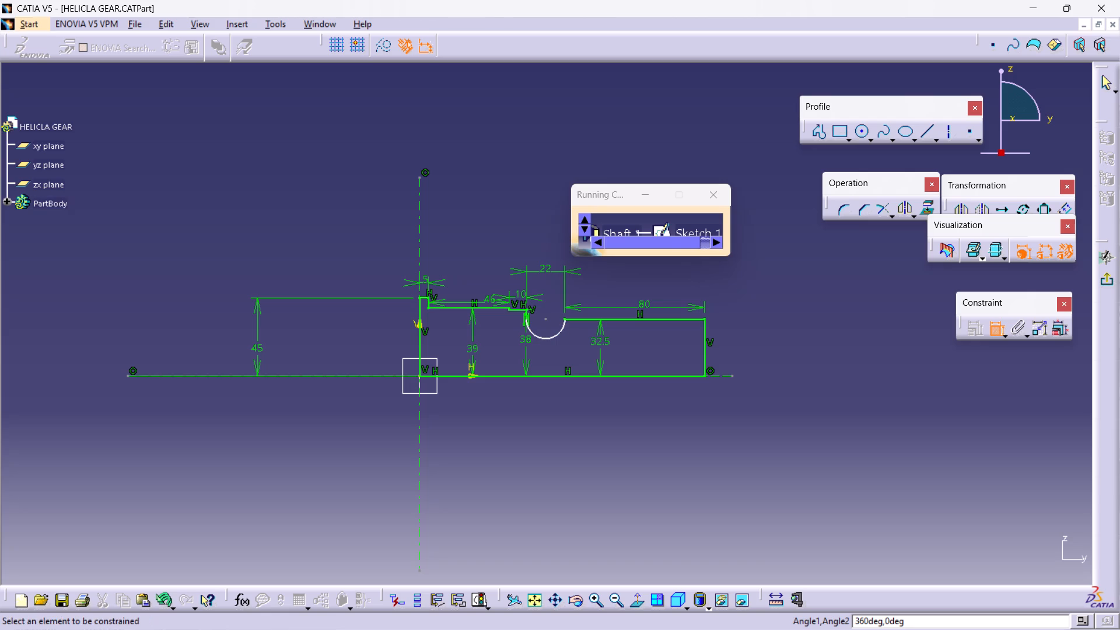
{"action": "left_click", "coordinate": [542, 337]}
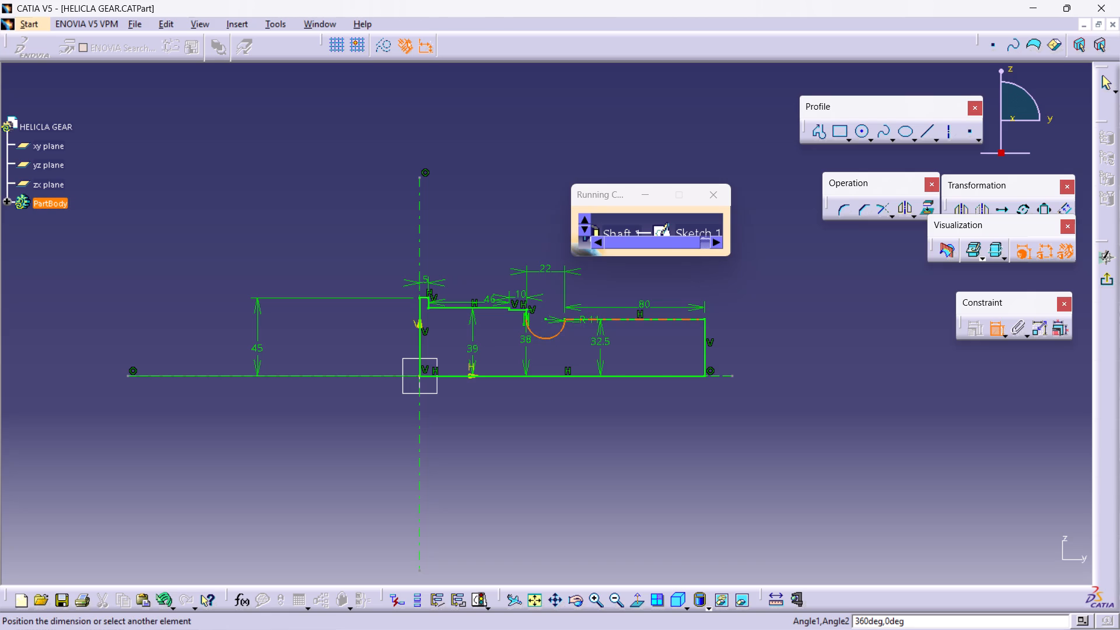
{"action": "left_click", "coordinate": [594, 319]}
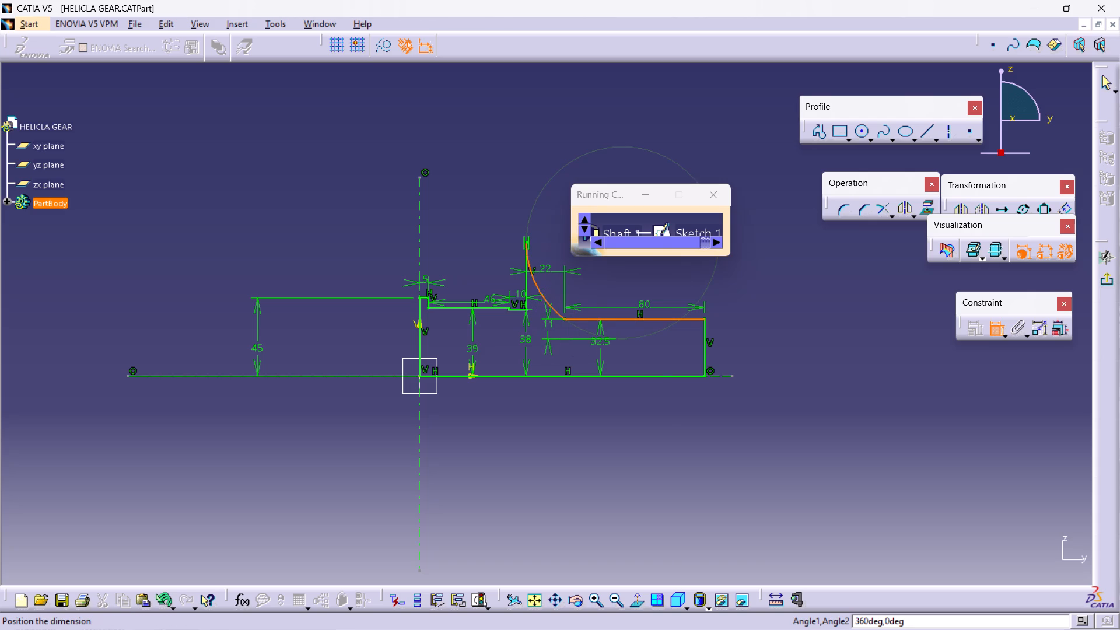
{"action": "right_click", "coordinate": [549, 327]}
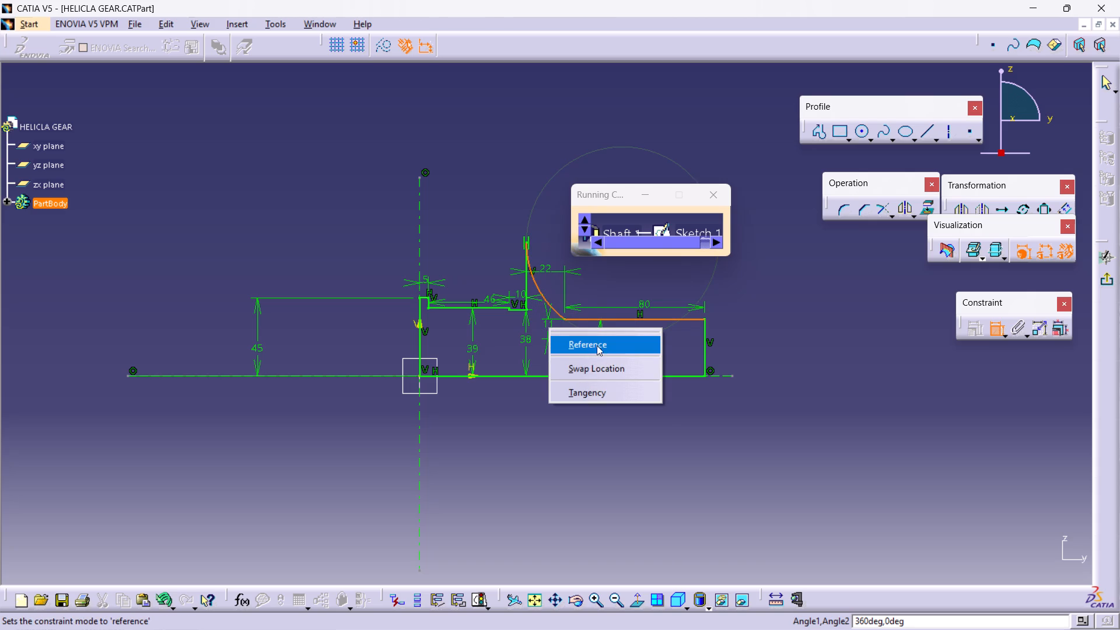
{"action": "left_click", "coordinate": [783, 353]}
{"action": "key", "text": "ctrl+z"}
{"action": "key", "text": "ctrl+z"}
{"action": "key", "text": "ctrl+z"}
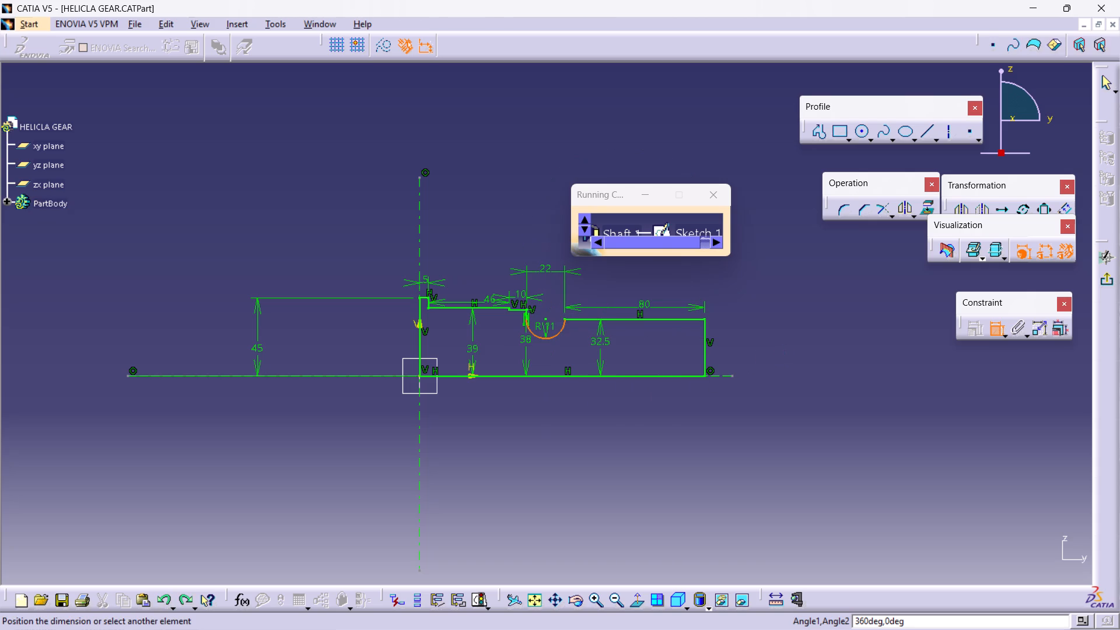
{"action": "left_click", "coordinate": [778, 355]}
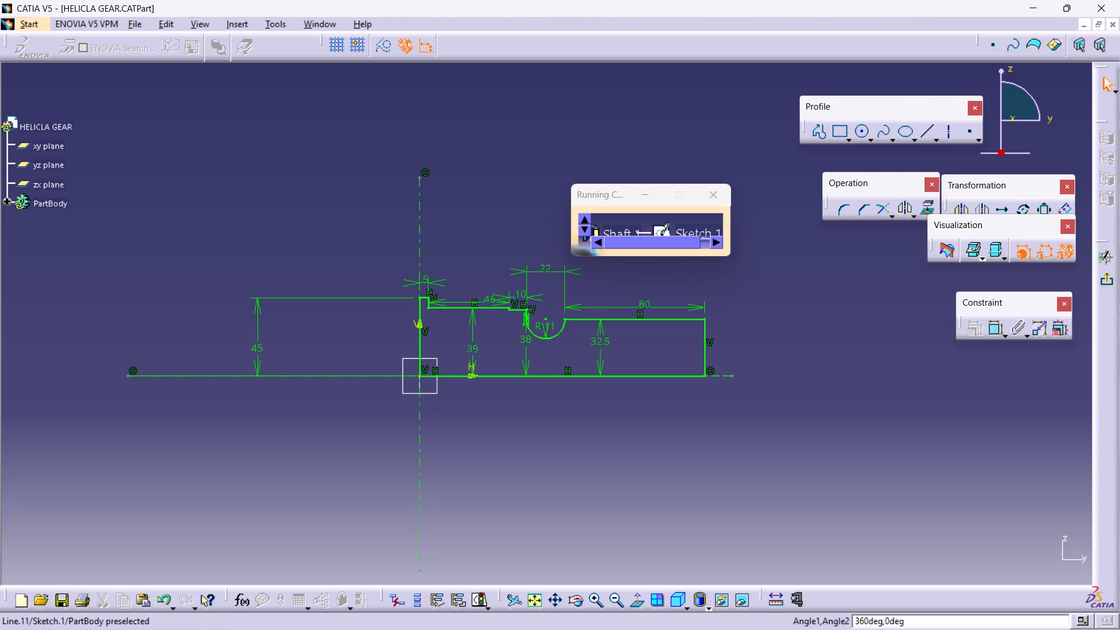
{"action": "left_click", "coordinate": [687, 351]}
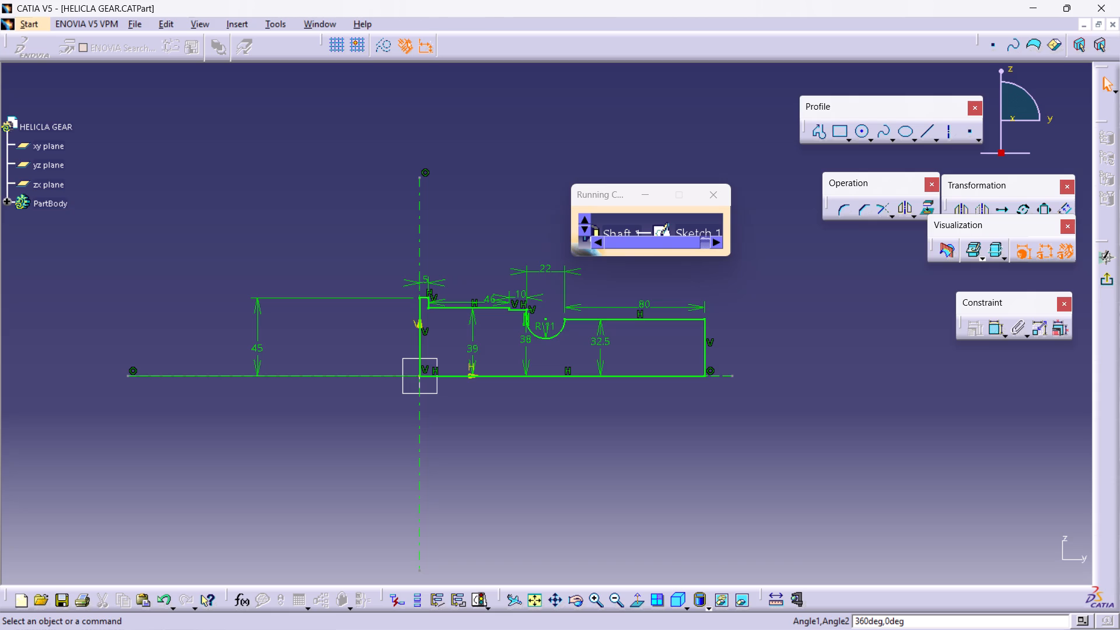
{"action": "left_click", "coordinate": [710, 192]}
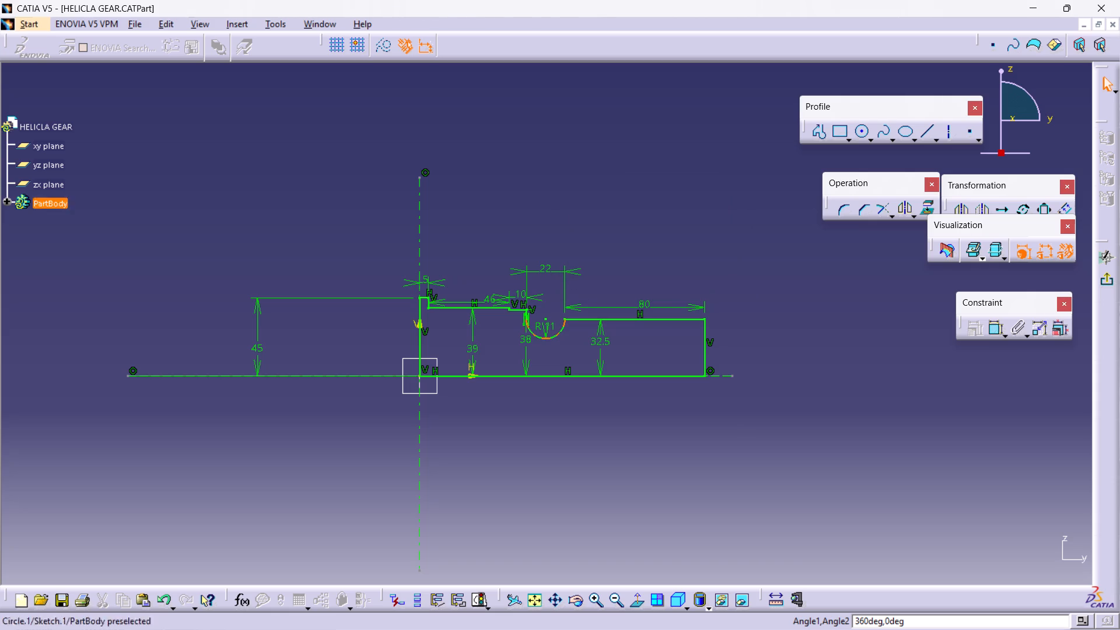
Delete the 45 mm height dimension of the profile's short top step.
{"action": "right_click", "coordinate": [256, 347]}
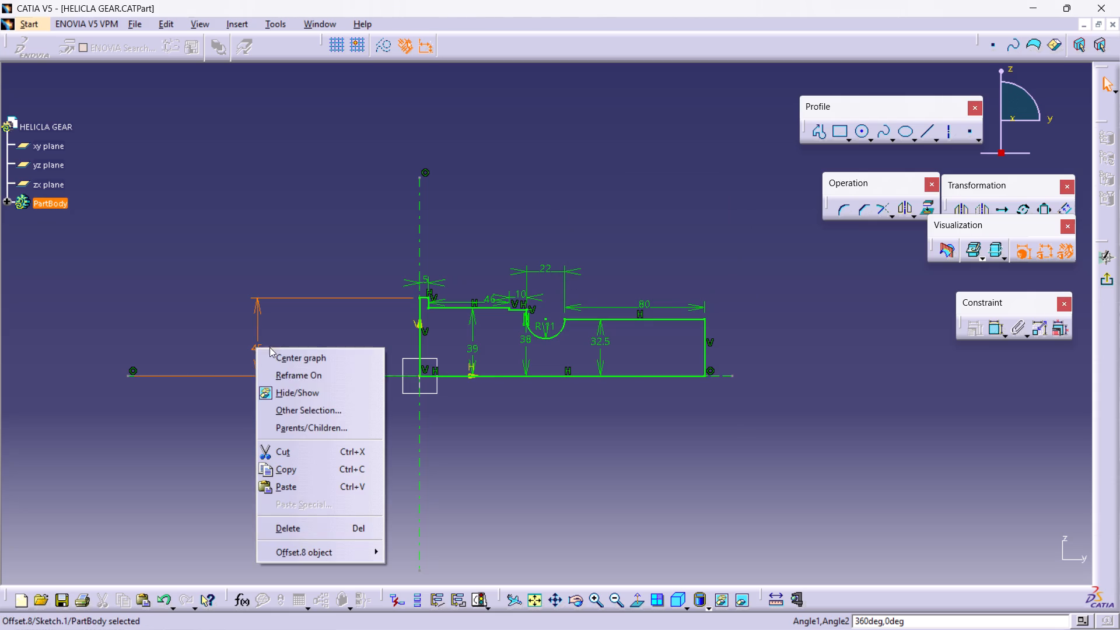
{"action": "left_click", "coordinate": [335, 530]}
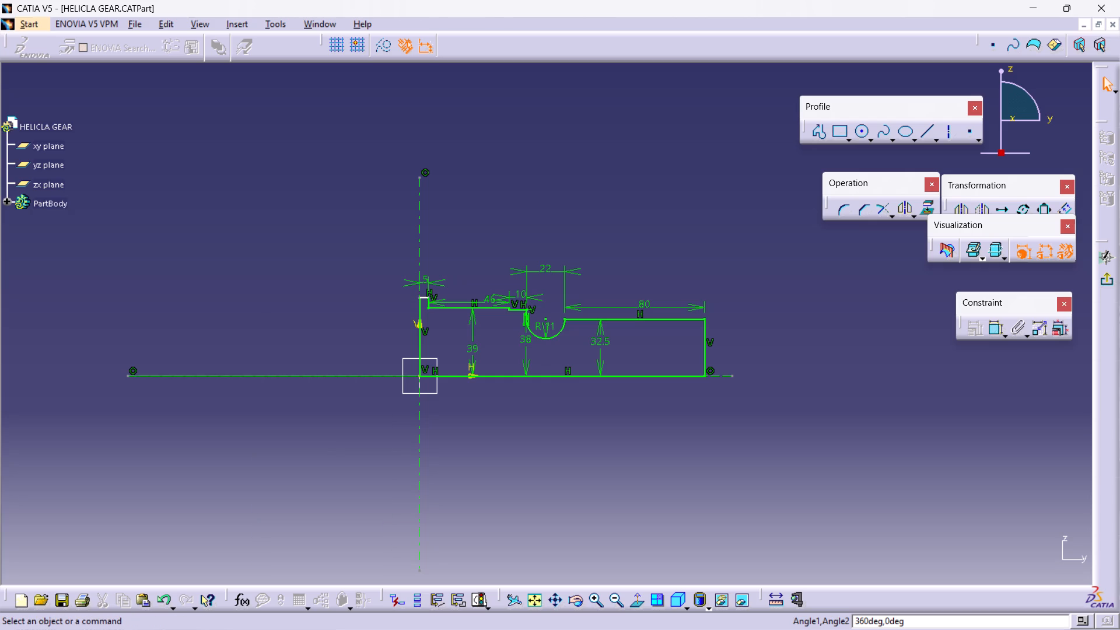
Delete the profile's bottom horizontal line running from the origin to the end vertical line.
{"action": "left_click", "coordinate": [649, 371]}
{"action": "left_click", "coordinate": [648, 376]}
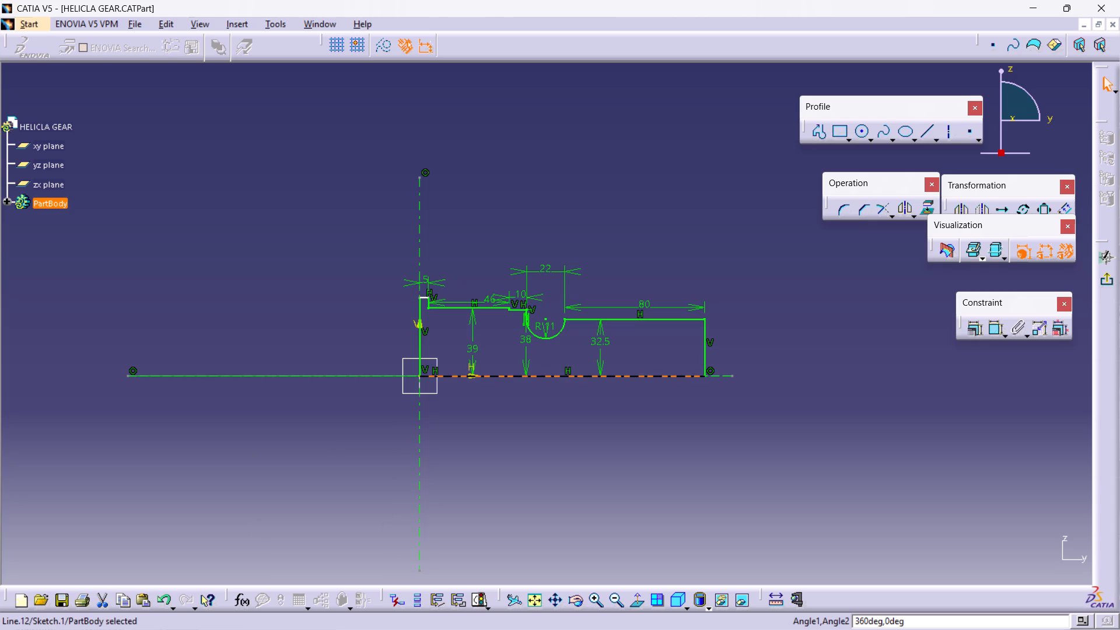
{"action": "right_click", "coordinate": [630, 372]}
{"action": "right_click", "coordinate": [631, 376]}
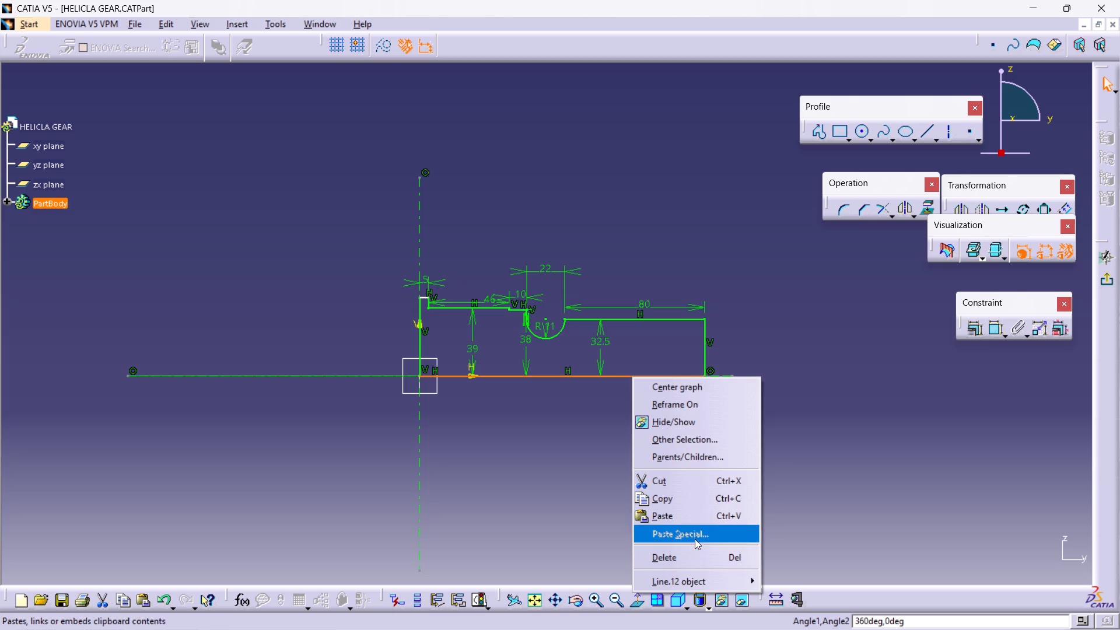
{"action": "left_click", "coordinate": [696, 550]}
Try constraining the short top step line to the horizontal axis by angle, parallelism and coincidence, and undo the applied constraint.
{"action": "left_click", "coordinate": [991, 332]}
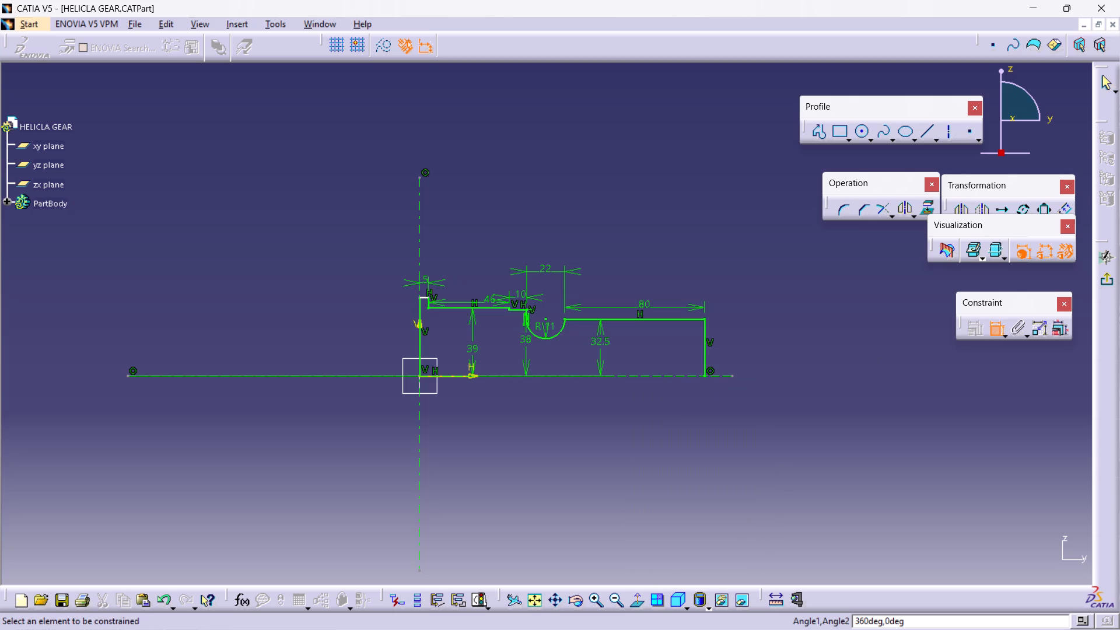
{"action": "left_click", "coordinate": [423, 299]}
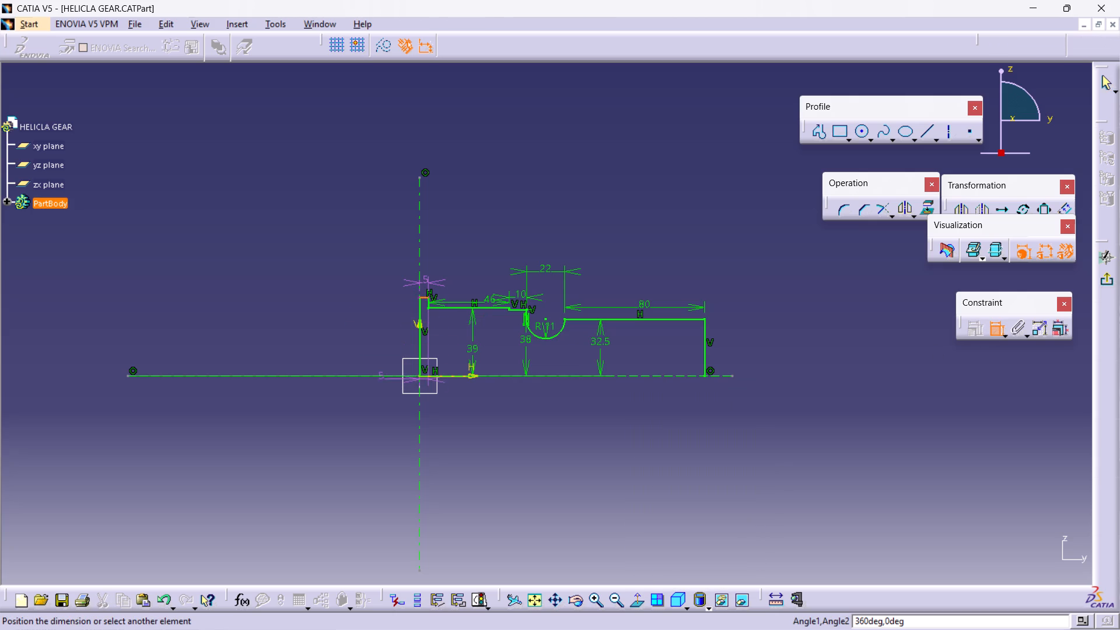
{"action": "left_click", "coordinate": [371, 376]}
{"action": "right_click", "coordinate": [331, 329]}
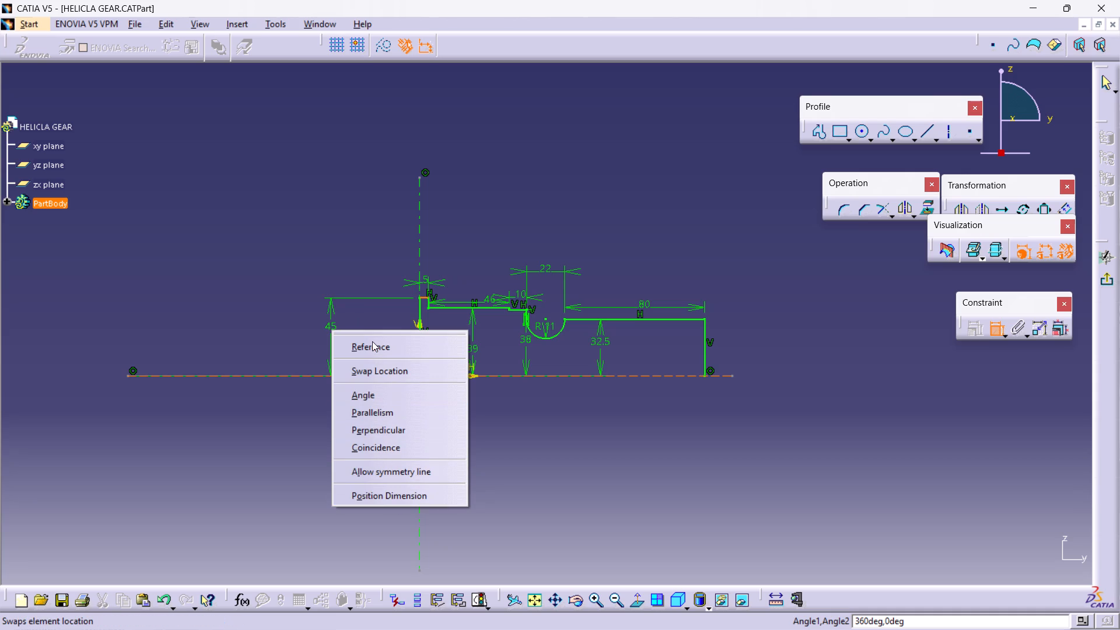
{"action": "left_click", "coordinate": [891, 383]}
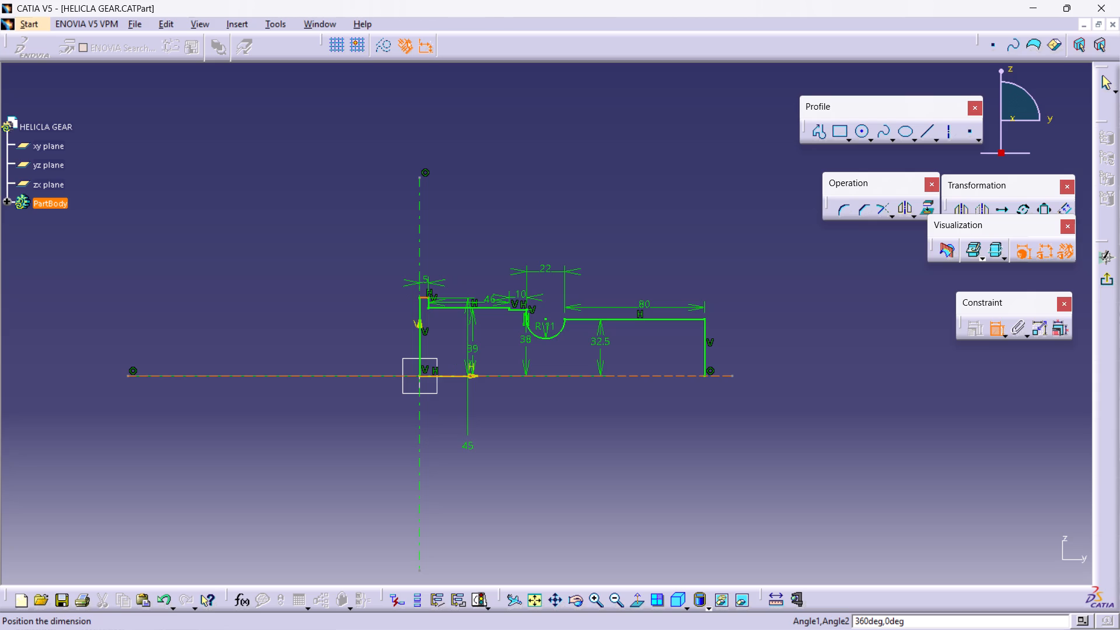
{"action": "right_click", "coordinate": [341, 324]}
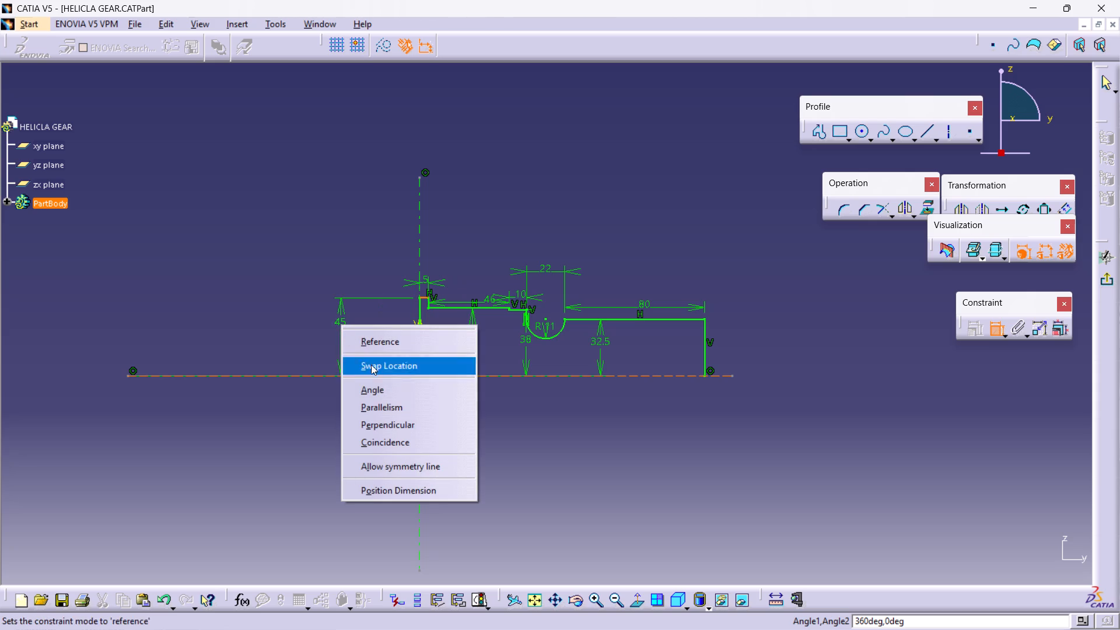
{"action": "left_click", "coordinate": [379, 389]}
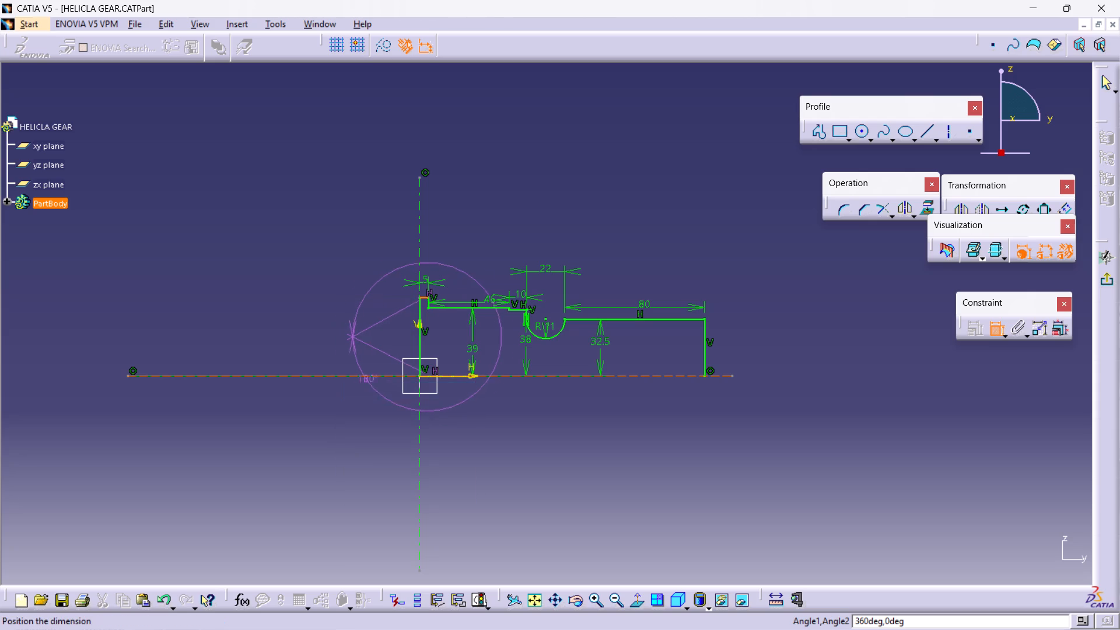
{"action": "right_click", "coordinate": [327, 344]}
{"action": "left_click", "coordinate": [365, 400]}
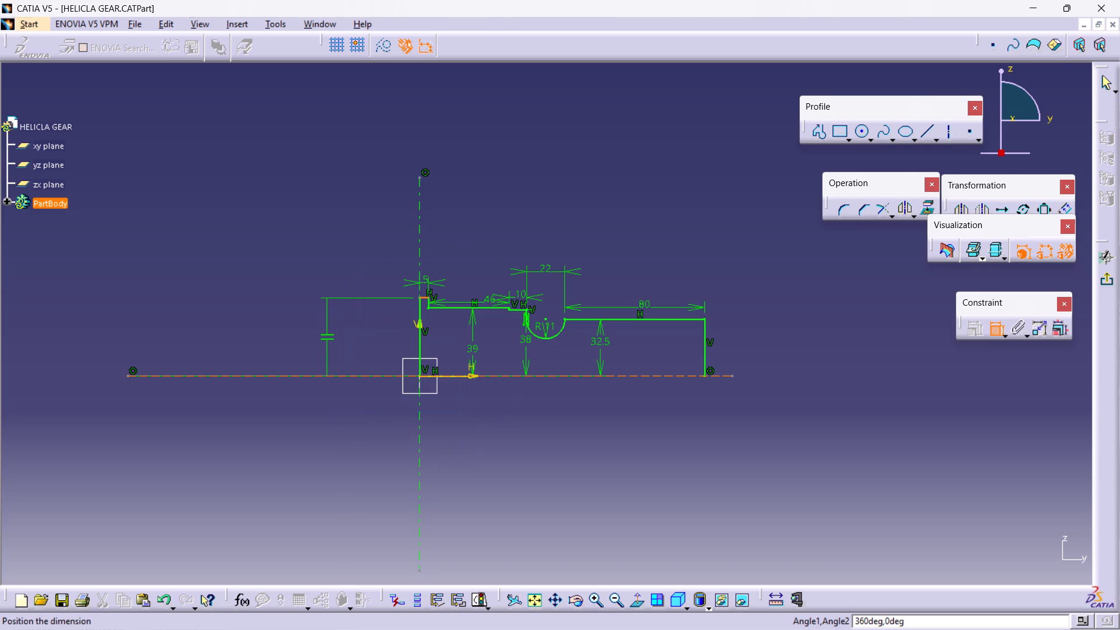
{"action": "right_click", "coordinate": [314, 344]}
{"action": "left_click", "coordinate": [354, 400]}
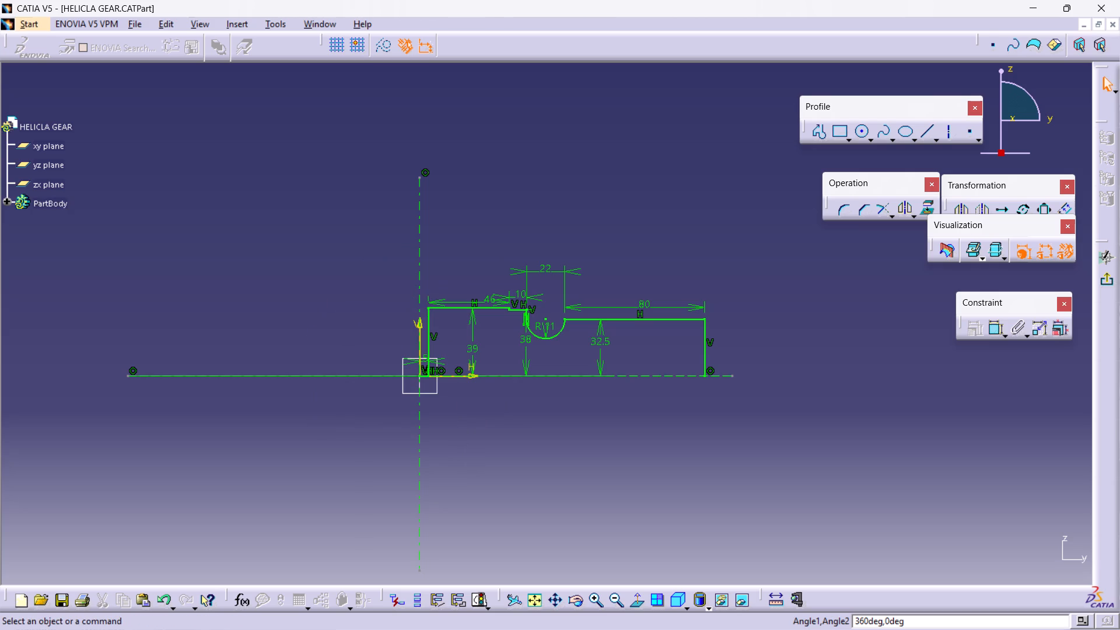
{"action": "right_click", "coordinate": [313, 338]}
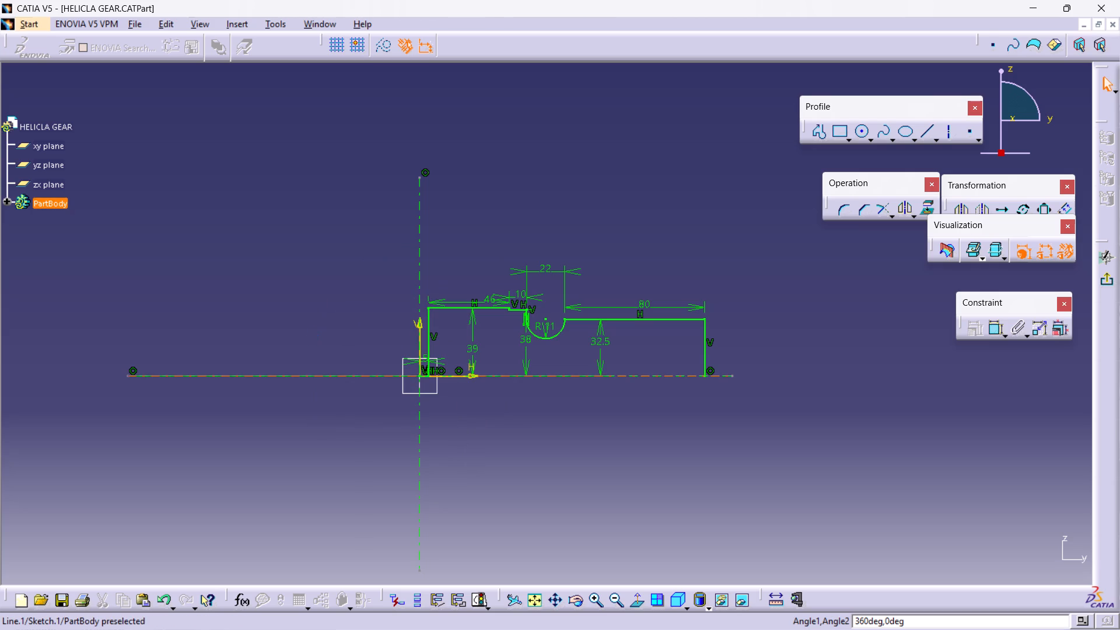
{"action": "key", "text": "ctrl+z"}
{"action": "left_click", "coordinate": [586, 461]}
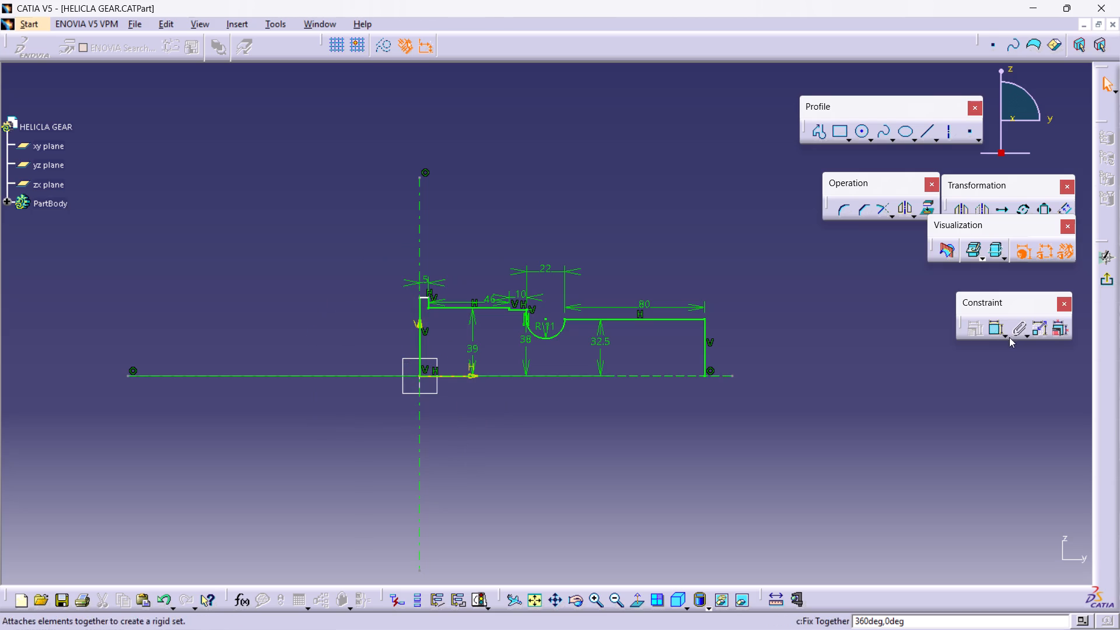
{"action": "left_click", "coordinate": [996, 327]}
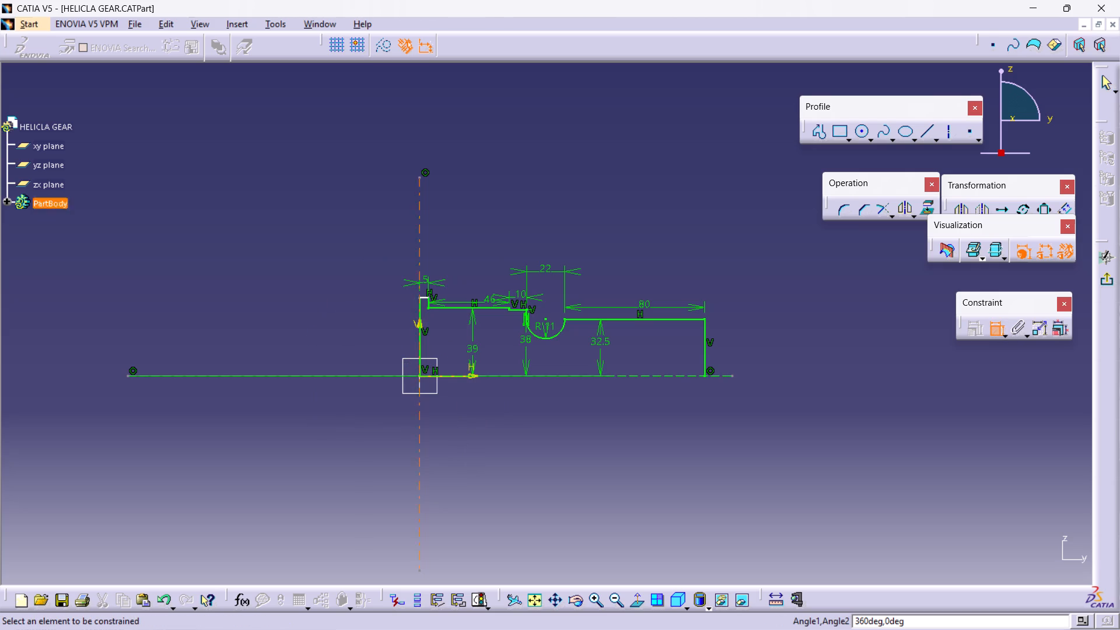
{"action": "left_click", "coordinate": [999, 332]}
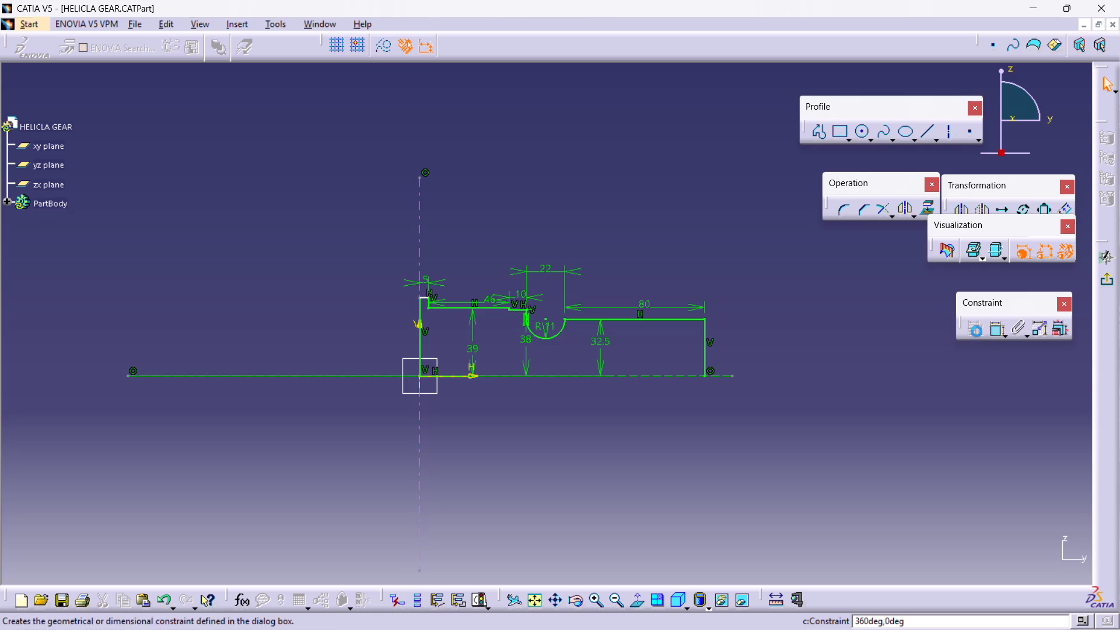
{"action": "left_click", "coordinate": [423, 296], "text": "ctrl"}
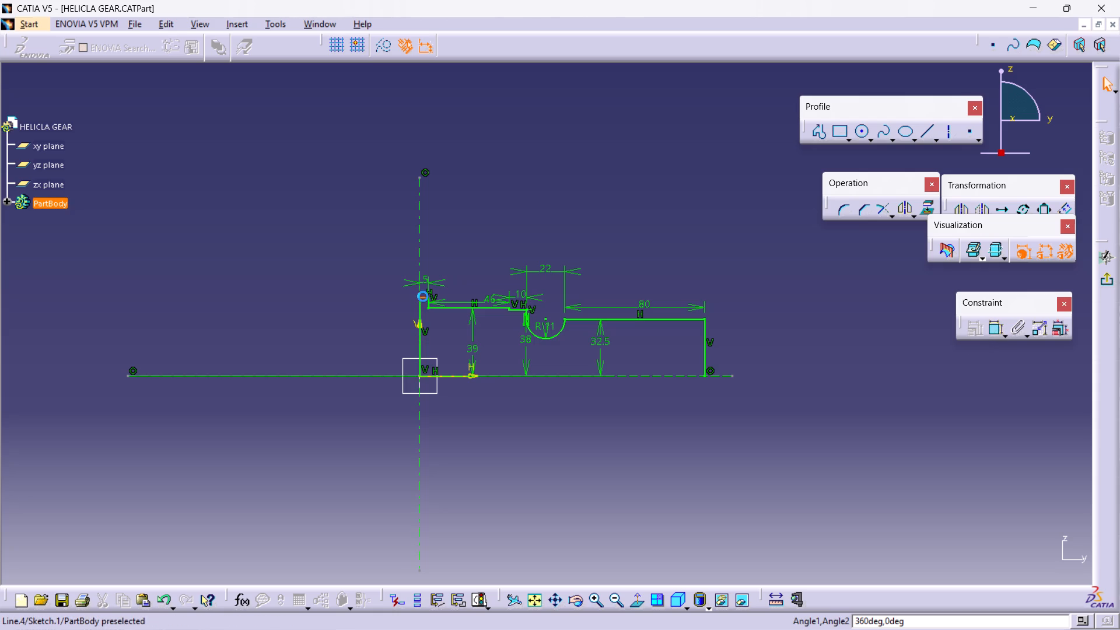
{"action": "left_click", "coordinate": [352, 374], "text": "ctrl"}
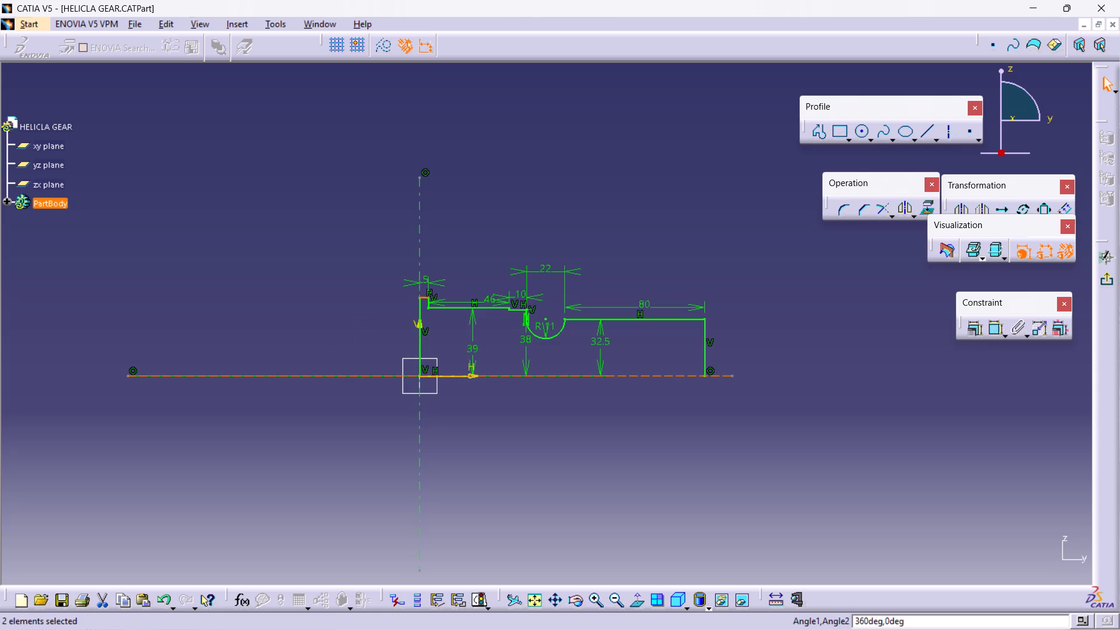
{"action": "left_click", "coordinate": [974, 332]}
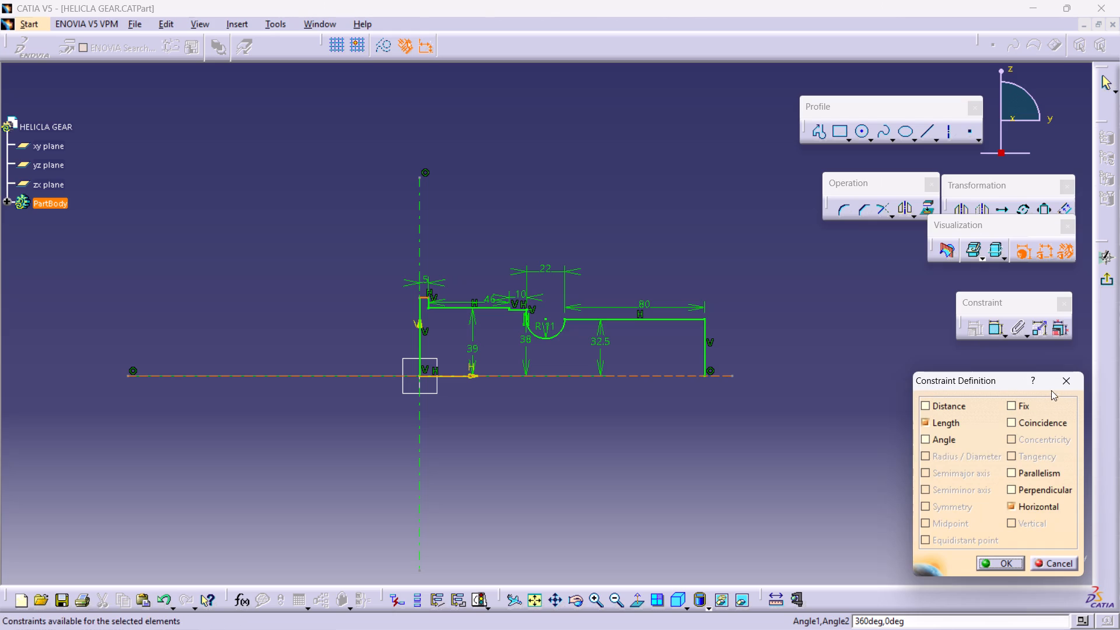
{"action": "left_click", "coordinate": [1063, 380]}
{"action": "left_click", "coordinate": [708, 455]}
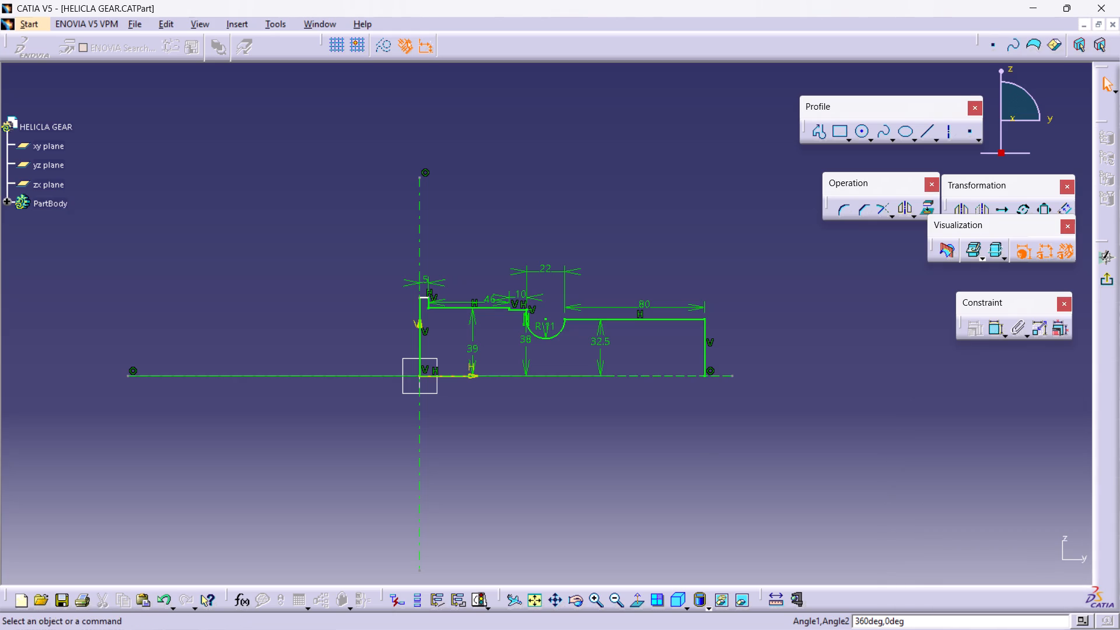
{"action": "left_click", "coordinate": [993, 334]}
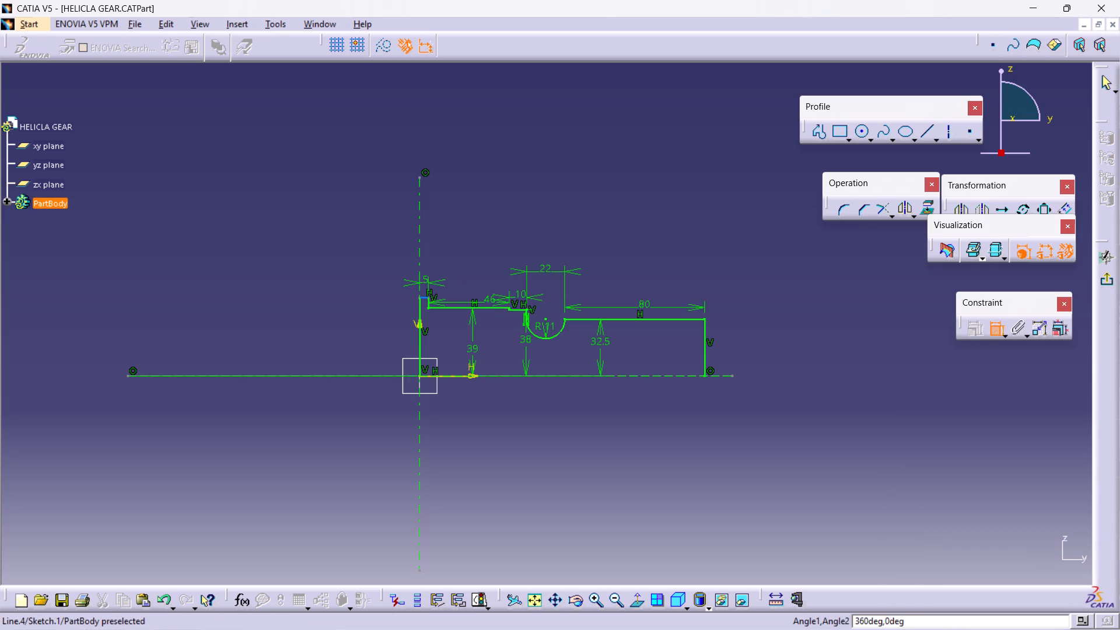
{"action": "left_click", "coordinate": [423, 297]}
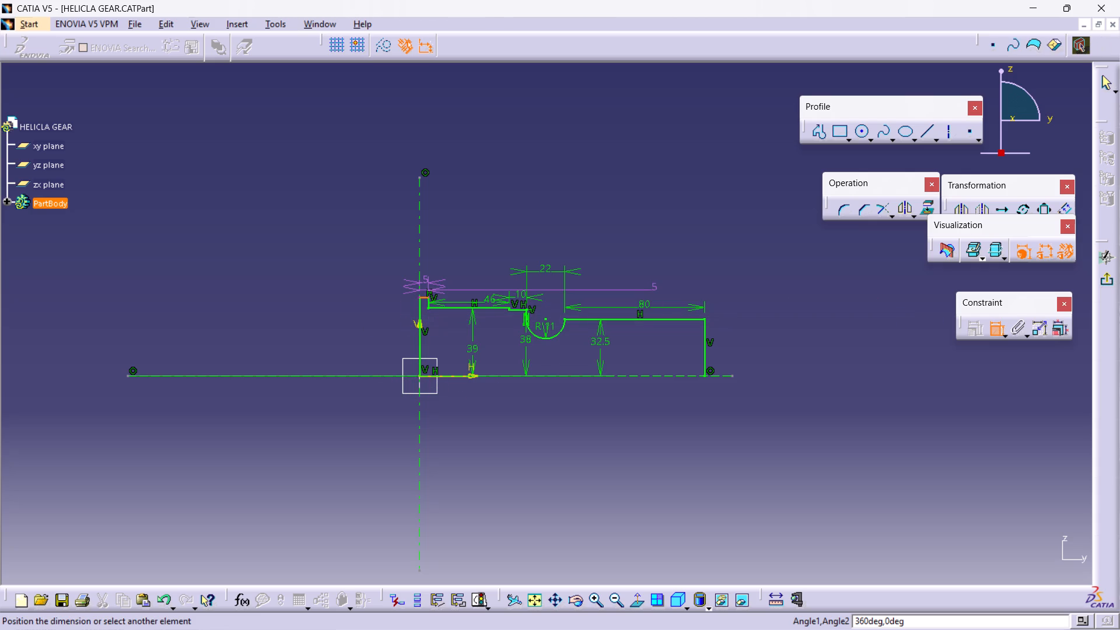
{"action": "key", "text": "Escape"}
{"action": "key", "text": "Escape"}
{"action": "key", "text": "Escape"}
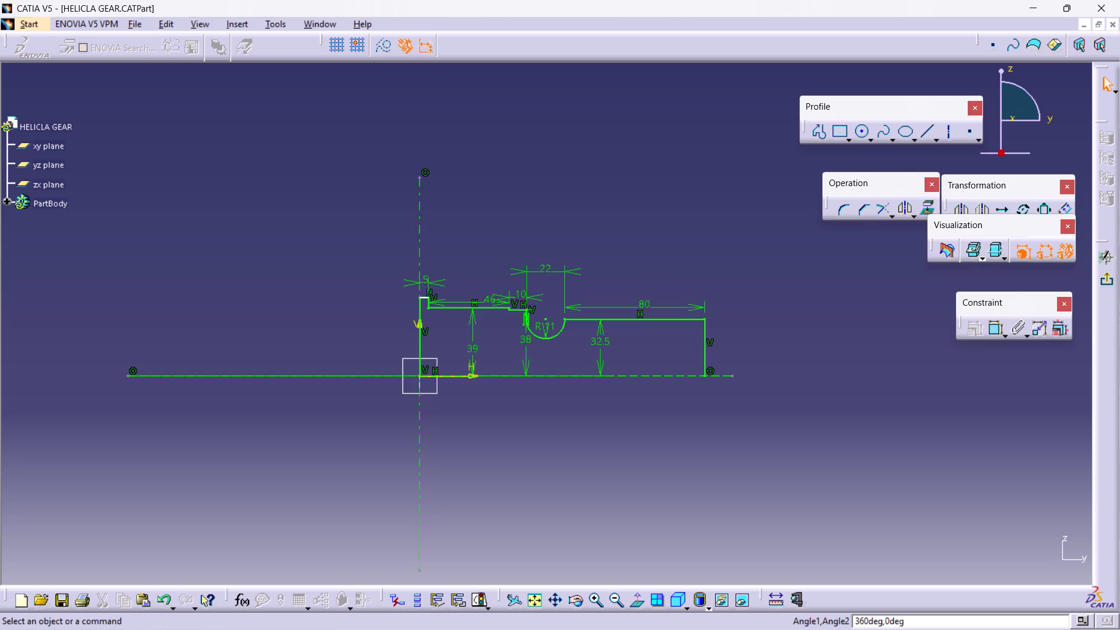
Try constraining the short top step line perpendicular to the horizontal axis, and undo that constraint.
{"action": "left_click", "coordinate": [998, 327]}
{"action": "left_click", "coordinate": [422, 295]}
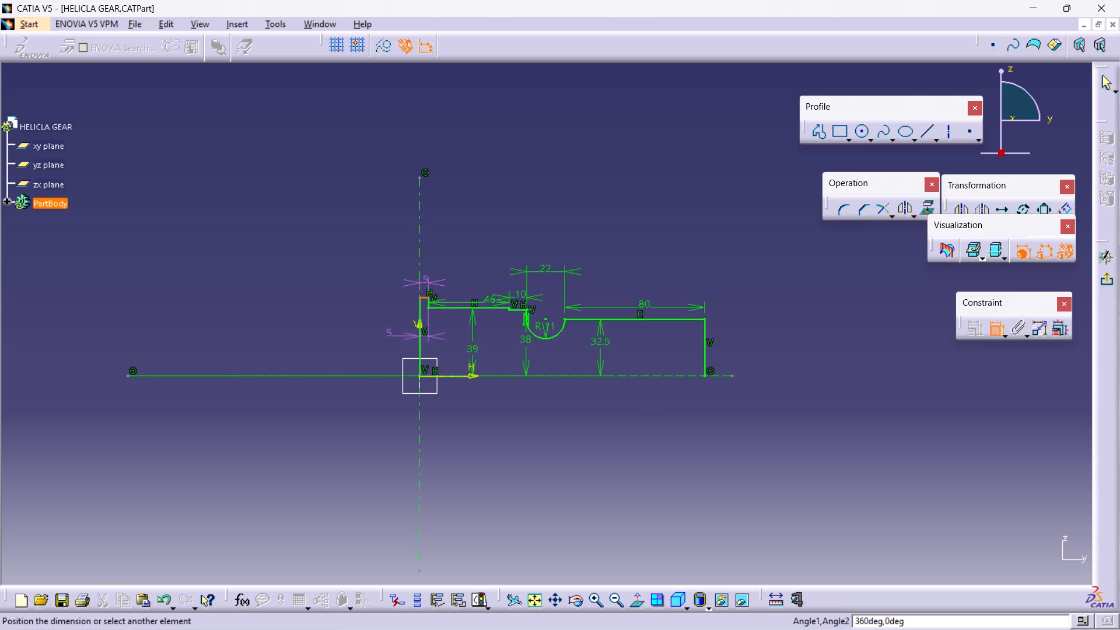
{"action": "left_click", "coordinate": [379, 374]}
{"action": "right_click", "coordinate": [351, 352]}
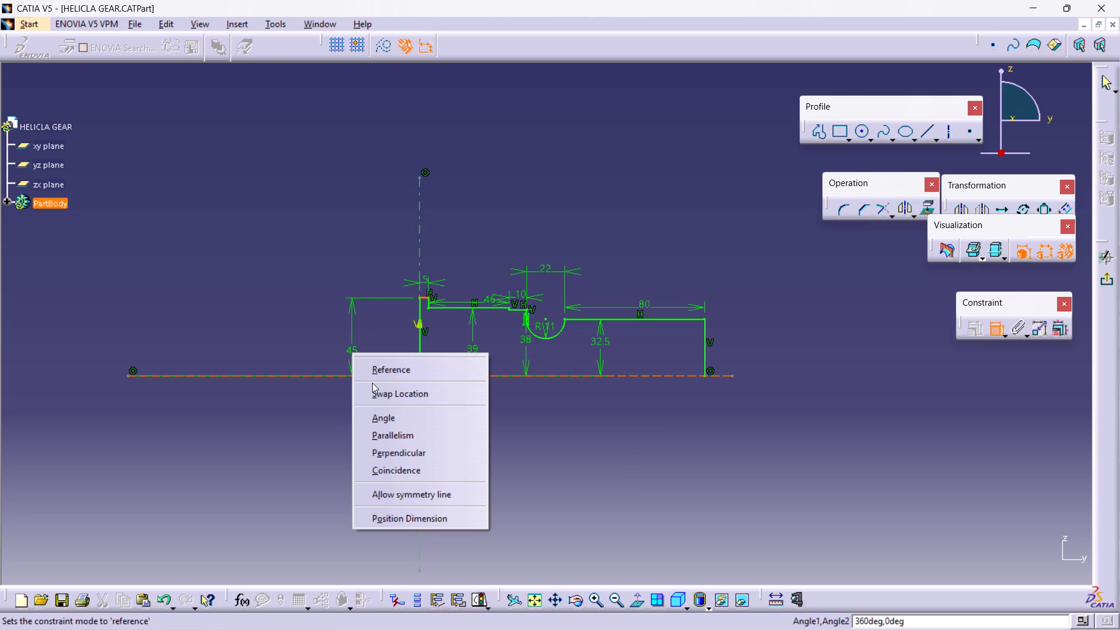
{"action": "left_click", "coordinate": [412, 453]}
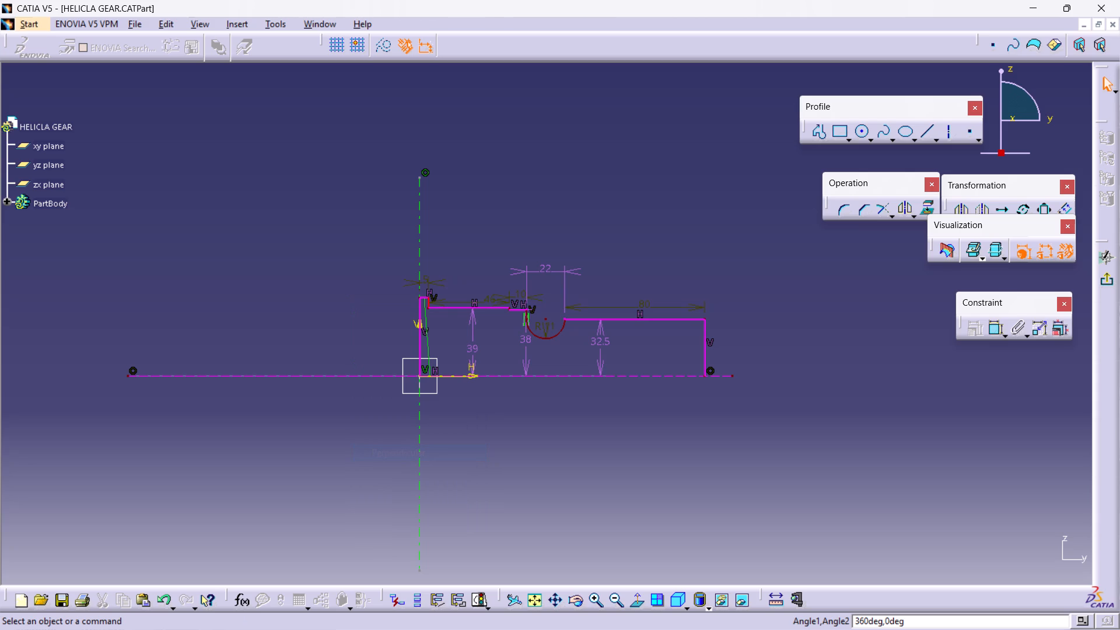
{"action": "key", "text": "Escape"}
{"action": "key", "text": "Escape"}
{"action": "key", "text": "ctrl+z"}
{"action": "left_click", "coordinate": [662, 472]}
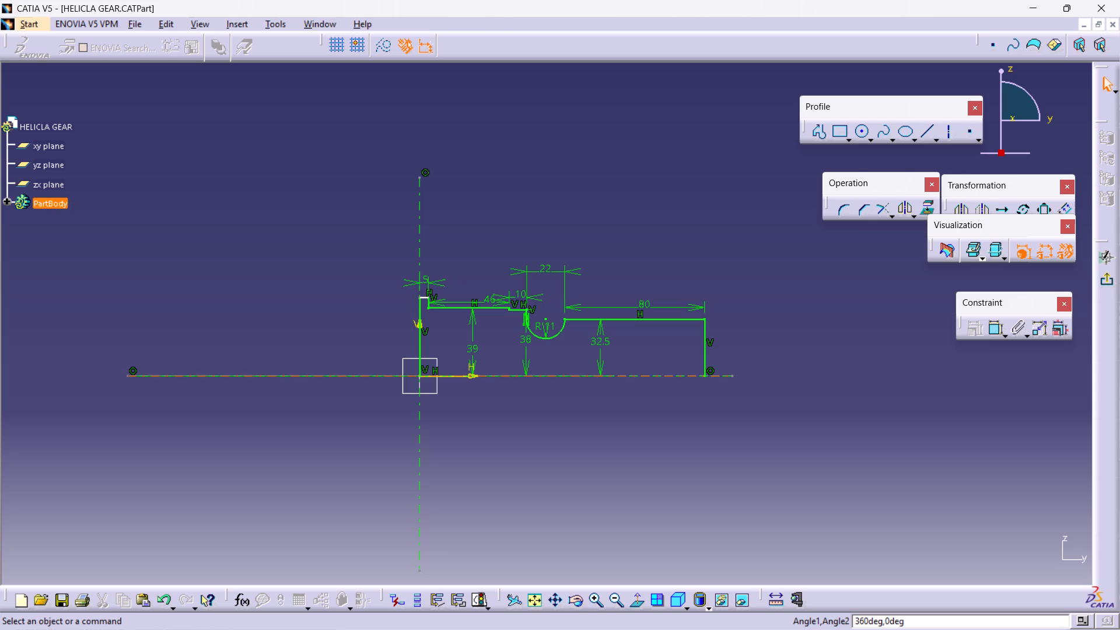
Mirror the stepped half-profile, including its semicircular groove arc and both end vertical lines, about the horizontal axis.
{"action": "left_click", "coordinate": [419, 352], "text": "ctrl"}
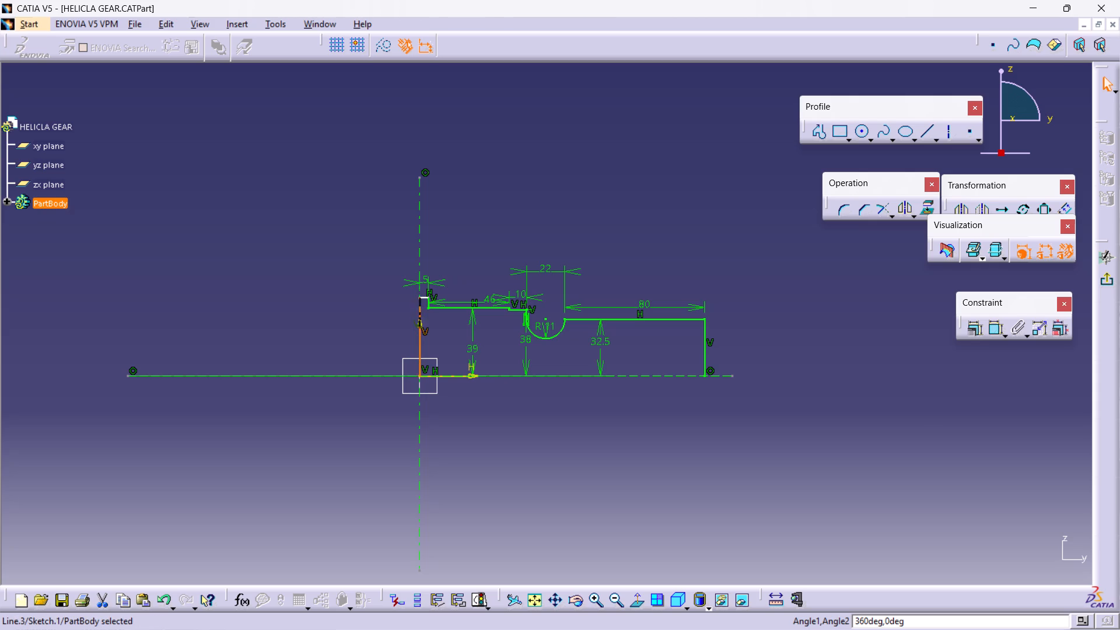
{"action": "left_click", "coordinate": [423, 297], "text": "ctrl"}
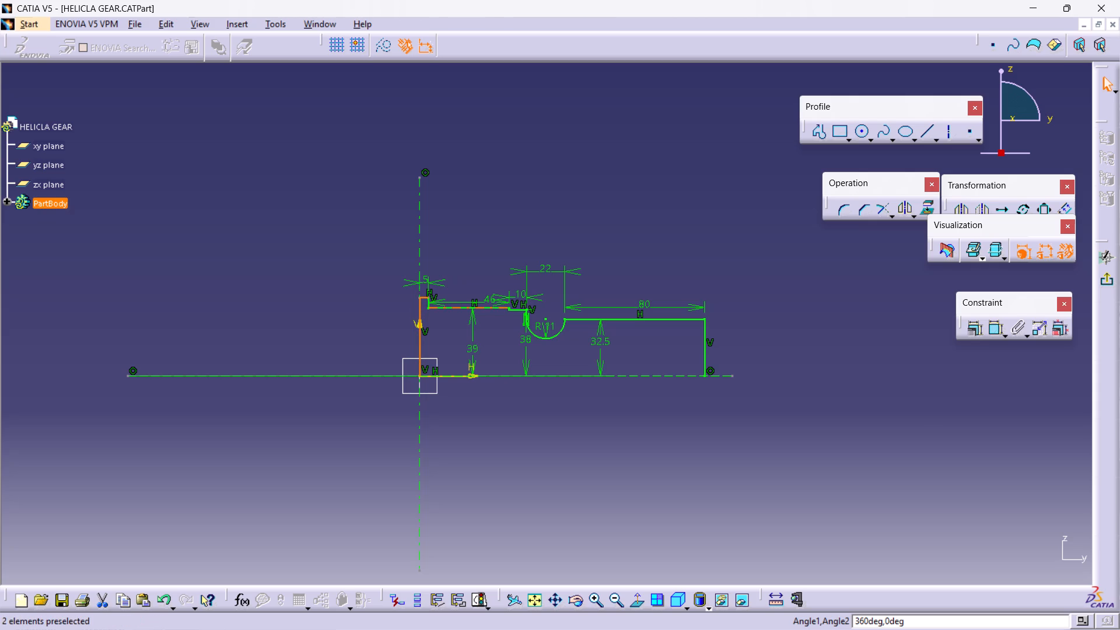
{"action": "left_click", "coordinate": [452, 307], "text": "ctrl"}
{"action": "left_click", "coordinate": [520, 311], "text": "ctrl"}
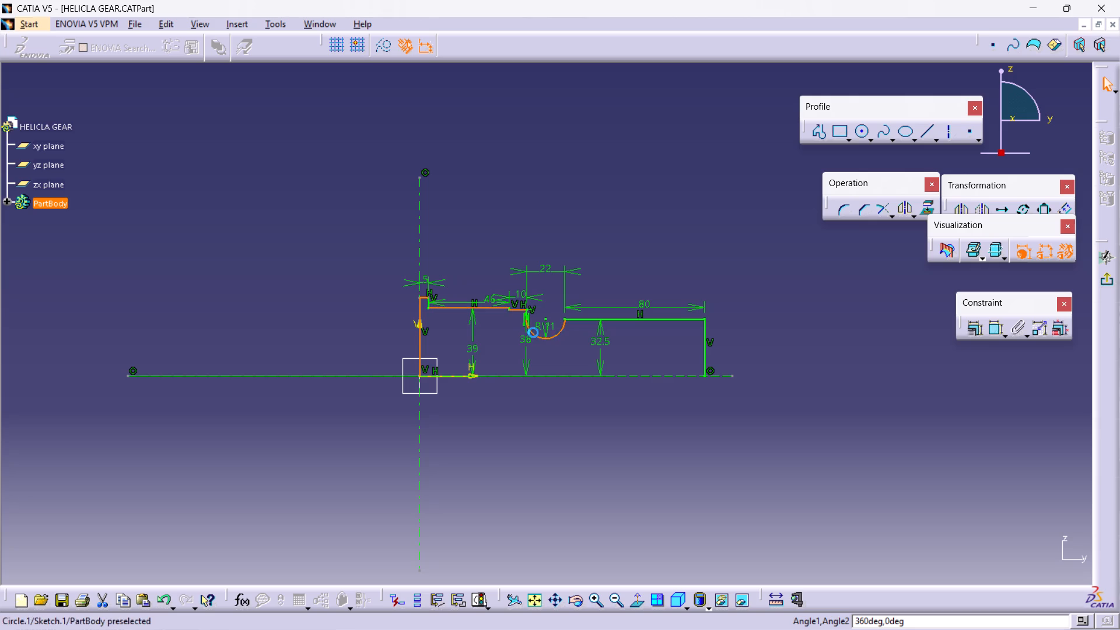
{"action": "left_click", "coordinate": [533, 332], "text": "ctrl"}
{"action": "left_click", "coordinate": [583, 317], "text": "ctrl"}
{"action": "left_click", "coordinate": [704, 358], "text": "ctrl"}
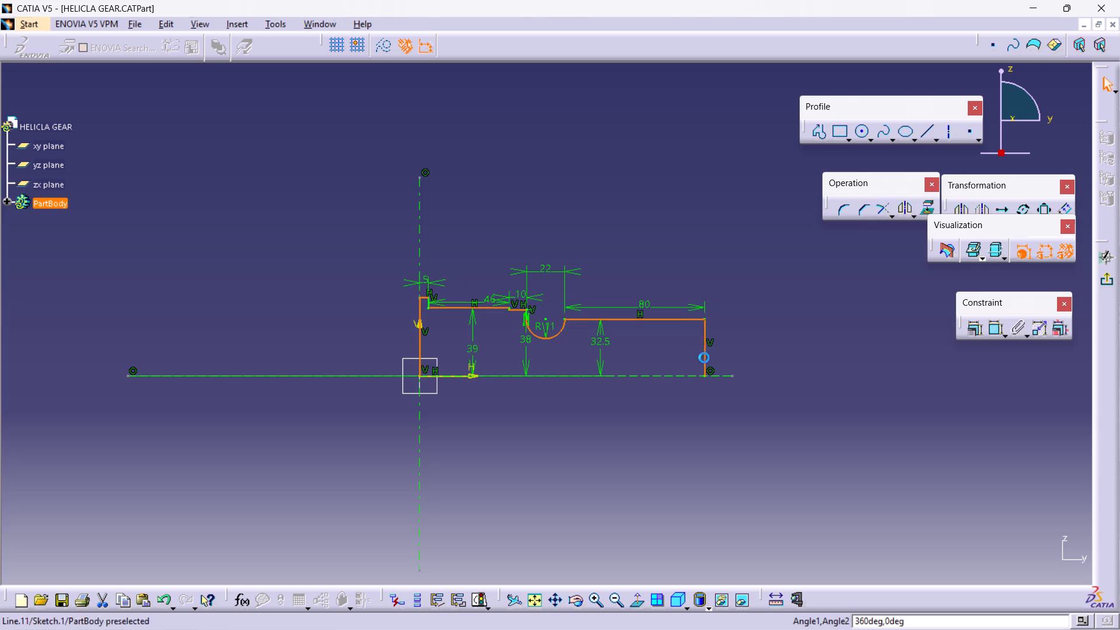
{"action": "left_click", "coordinate": [958, 211]}
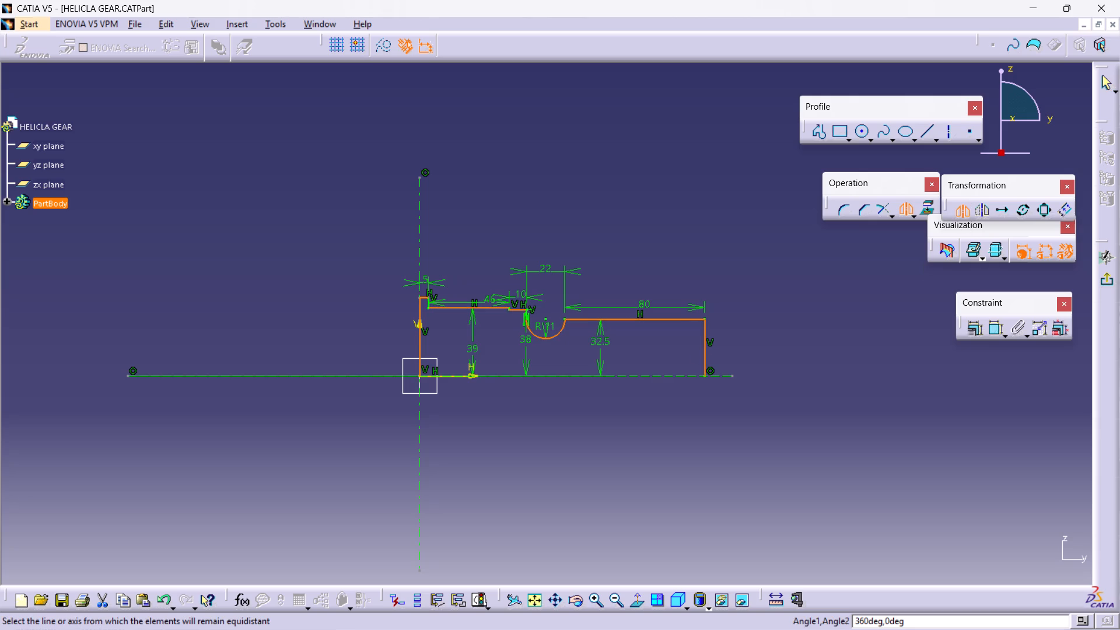
{"action": "left_click", "coordinate": [716, 375]}
{"action": "left_click", "coordinate": [794, 423]}
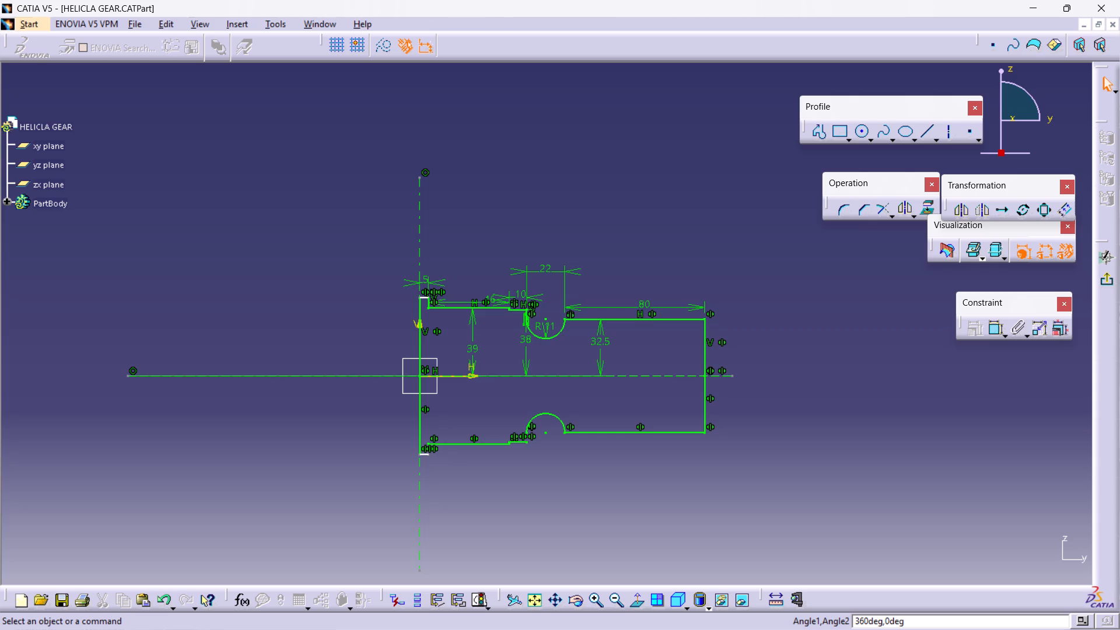
{"action": "key", "text": "ctrl+z"}
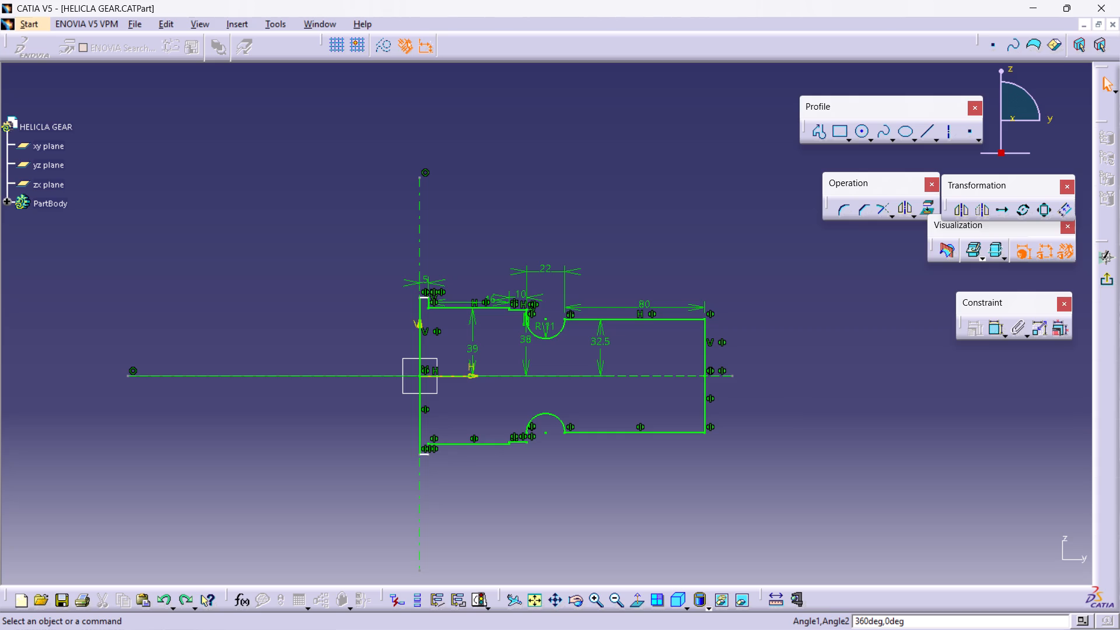
{"action": "left_click", "coordinate": [796, 390]}
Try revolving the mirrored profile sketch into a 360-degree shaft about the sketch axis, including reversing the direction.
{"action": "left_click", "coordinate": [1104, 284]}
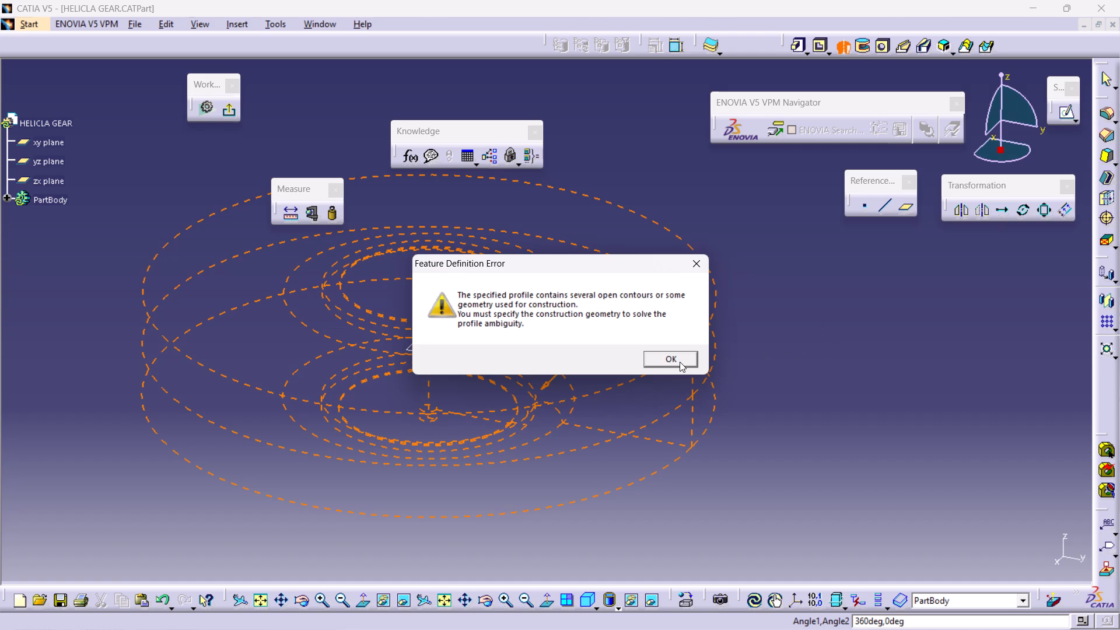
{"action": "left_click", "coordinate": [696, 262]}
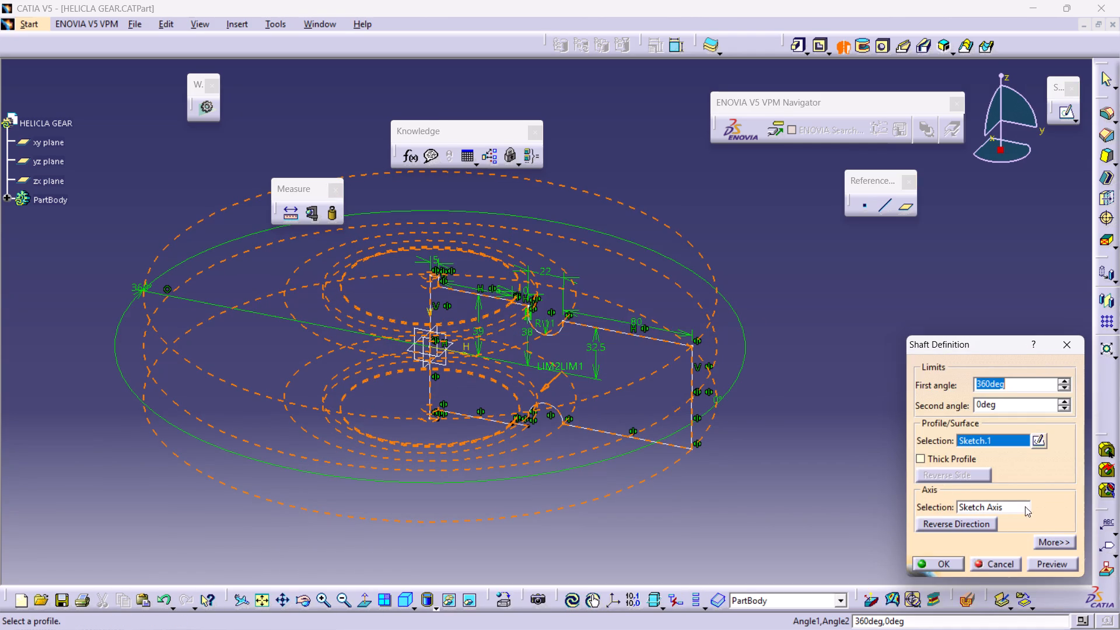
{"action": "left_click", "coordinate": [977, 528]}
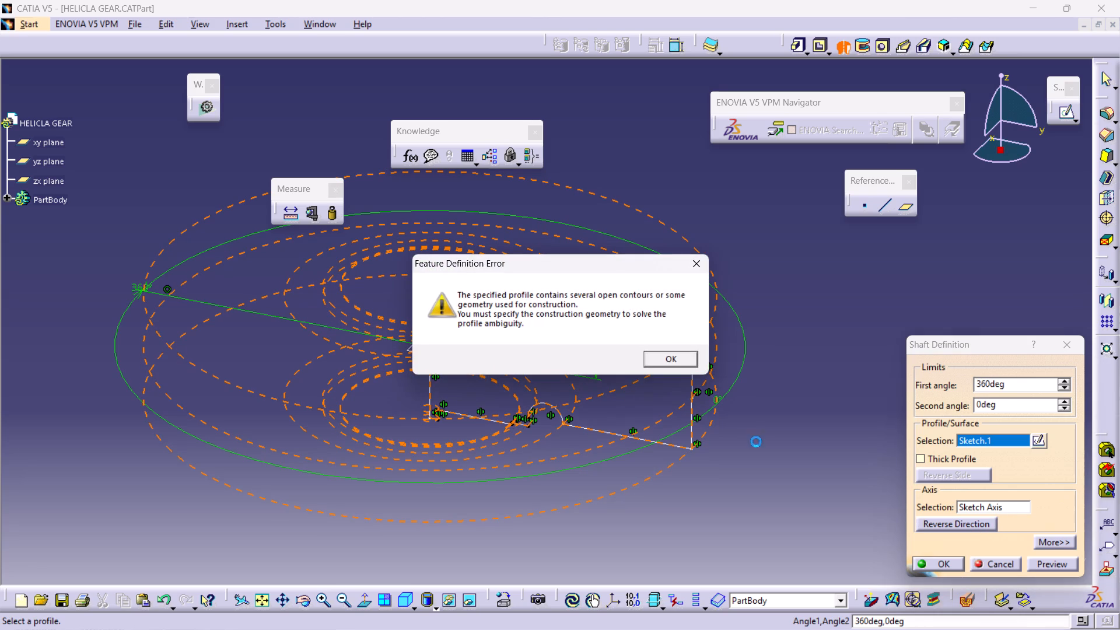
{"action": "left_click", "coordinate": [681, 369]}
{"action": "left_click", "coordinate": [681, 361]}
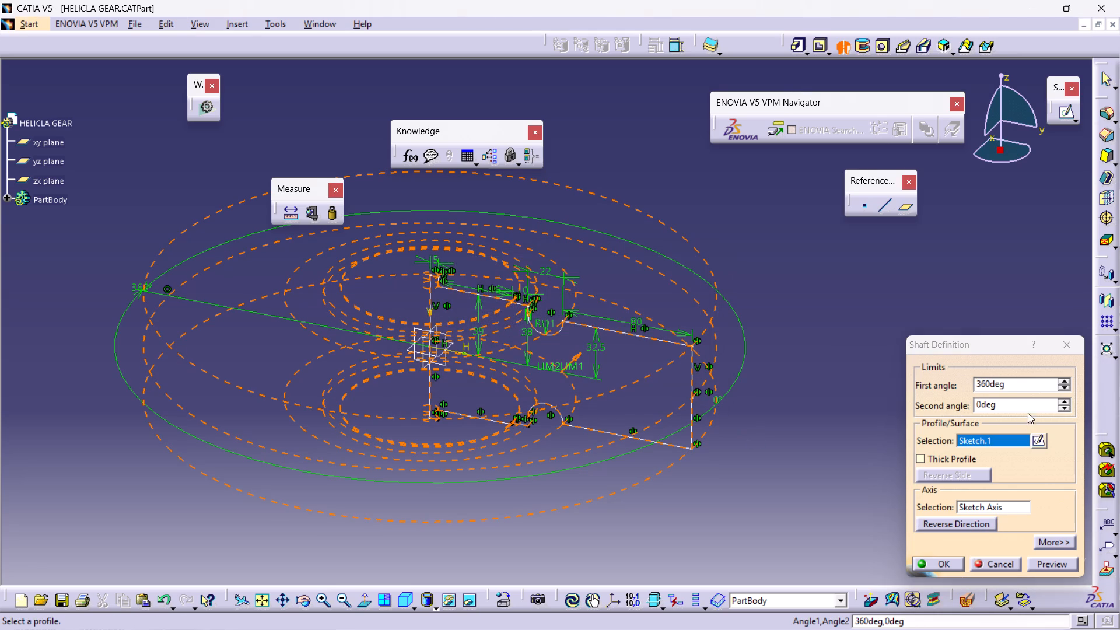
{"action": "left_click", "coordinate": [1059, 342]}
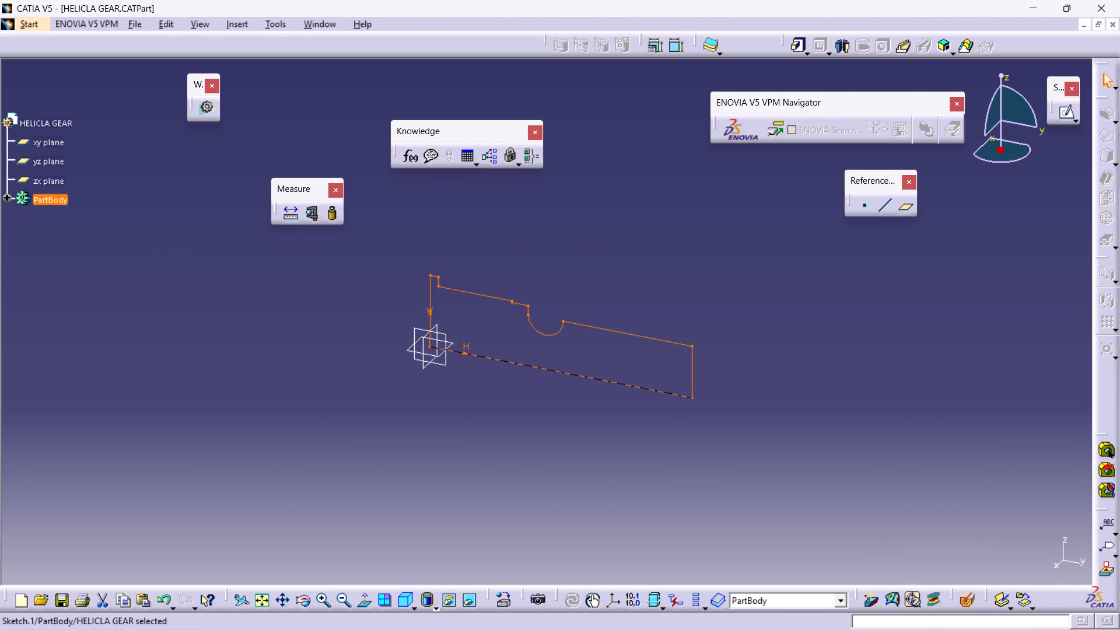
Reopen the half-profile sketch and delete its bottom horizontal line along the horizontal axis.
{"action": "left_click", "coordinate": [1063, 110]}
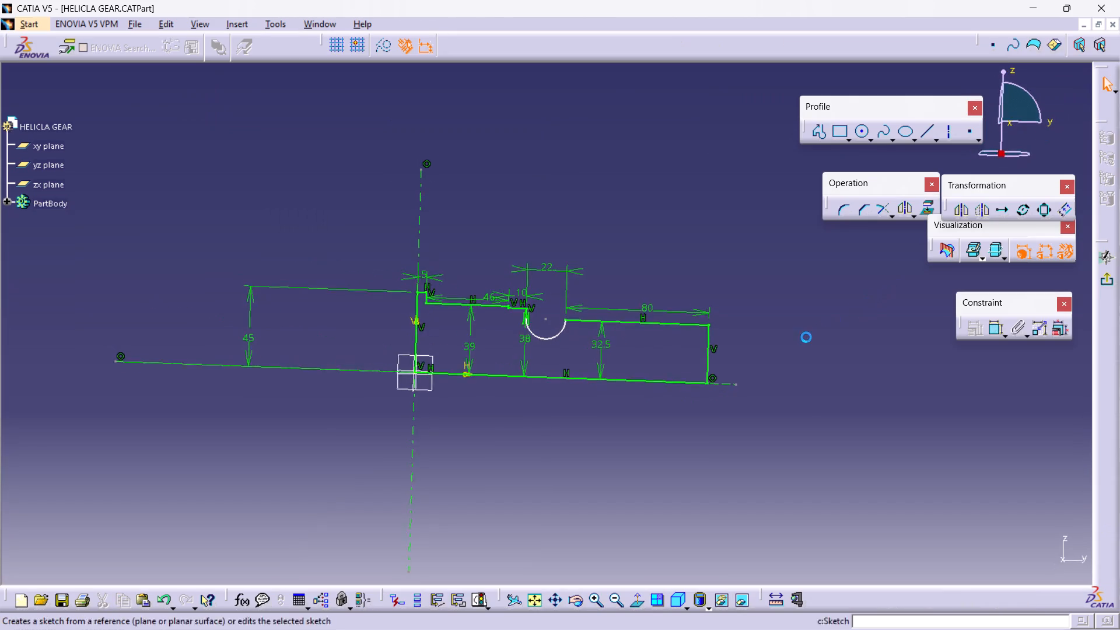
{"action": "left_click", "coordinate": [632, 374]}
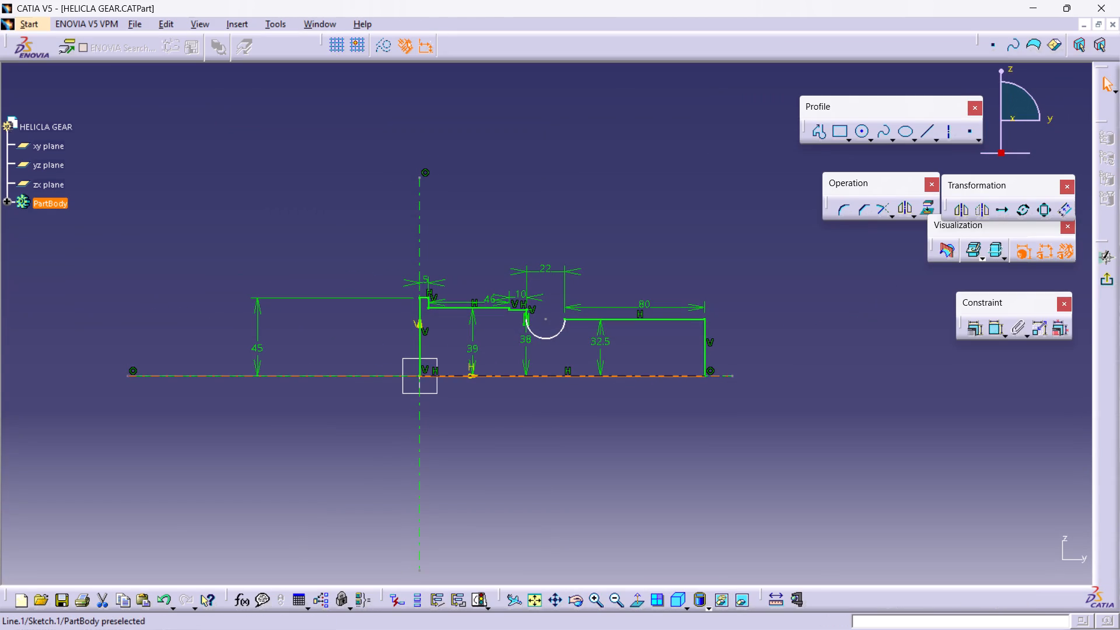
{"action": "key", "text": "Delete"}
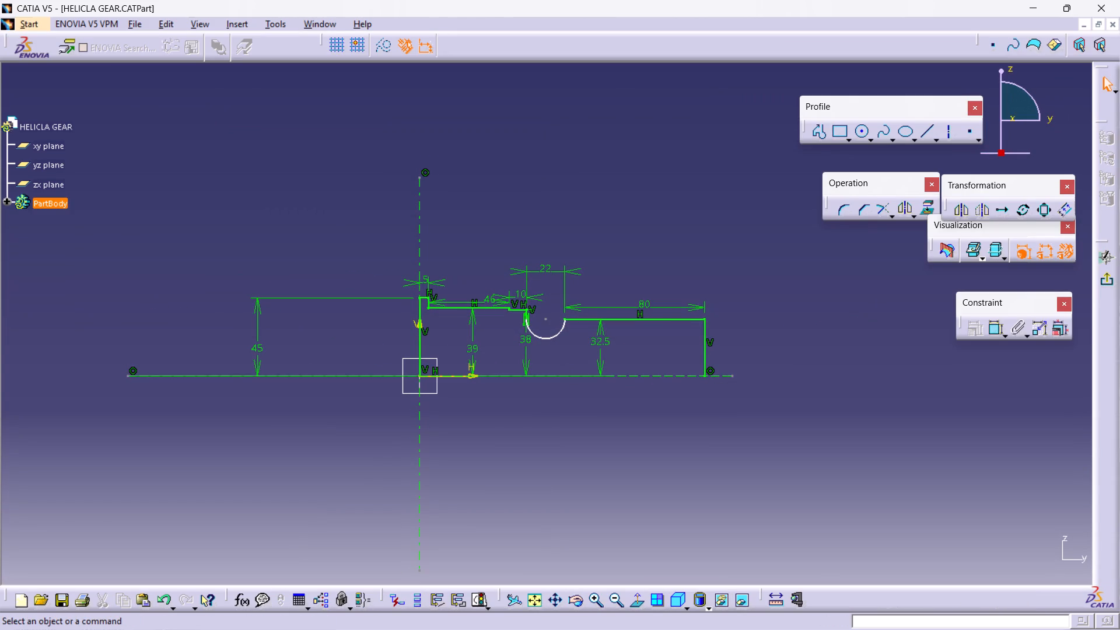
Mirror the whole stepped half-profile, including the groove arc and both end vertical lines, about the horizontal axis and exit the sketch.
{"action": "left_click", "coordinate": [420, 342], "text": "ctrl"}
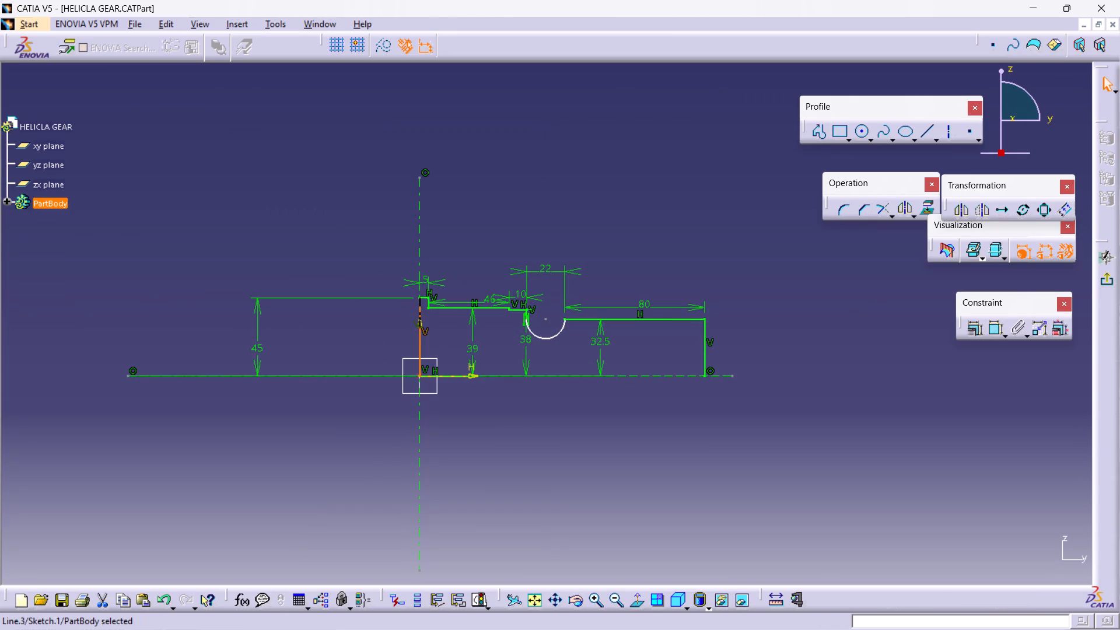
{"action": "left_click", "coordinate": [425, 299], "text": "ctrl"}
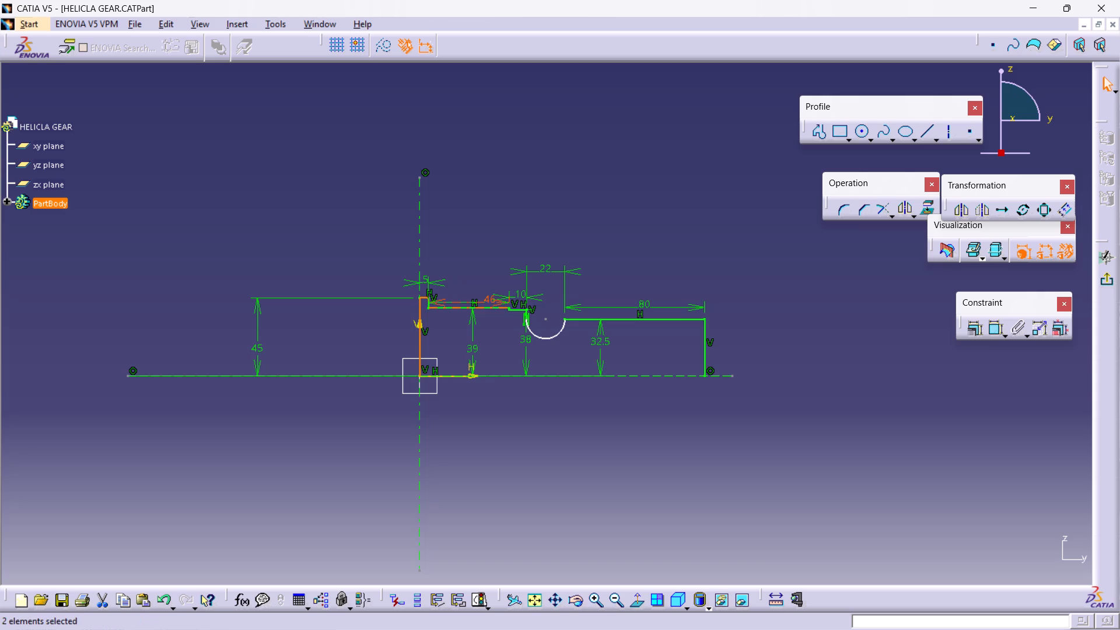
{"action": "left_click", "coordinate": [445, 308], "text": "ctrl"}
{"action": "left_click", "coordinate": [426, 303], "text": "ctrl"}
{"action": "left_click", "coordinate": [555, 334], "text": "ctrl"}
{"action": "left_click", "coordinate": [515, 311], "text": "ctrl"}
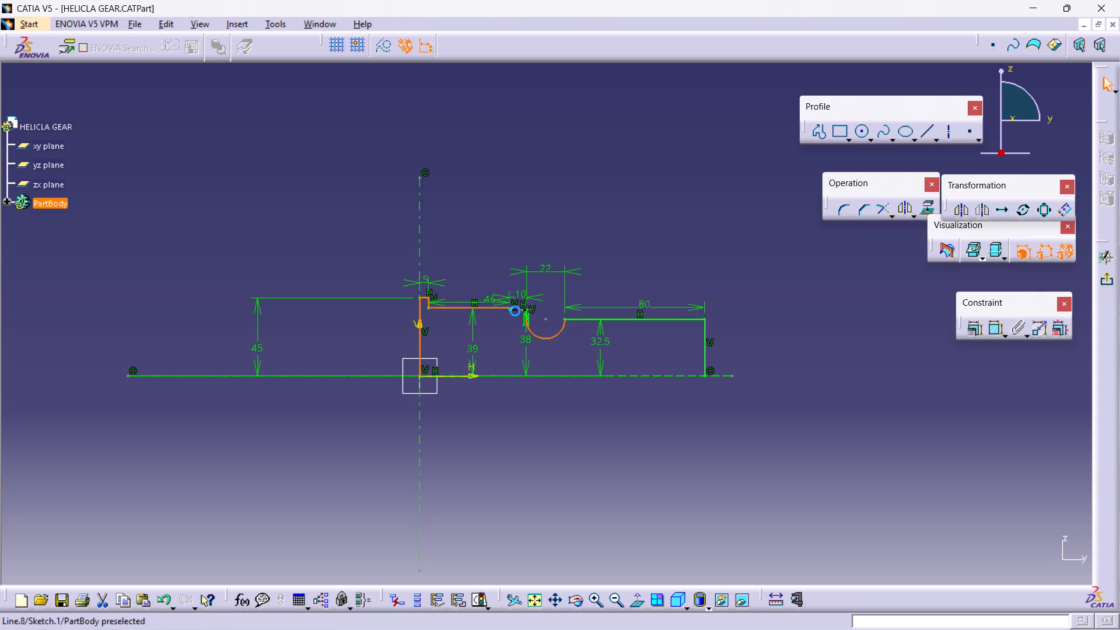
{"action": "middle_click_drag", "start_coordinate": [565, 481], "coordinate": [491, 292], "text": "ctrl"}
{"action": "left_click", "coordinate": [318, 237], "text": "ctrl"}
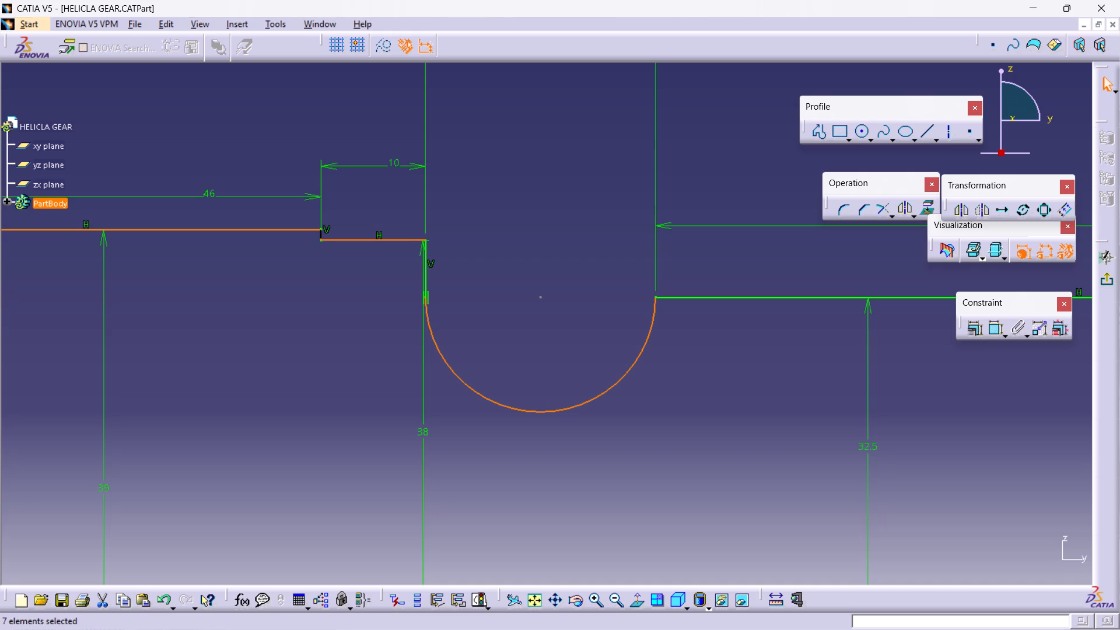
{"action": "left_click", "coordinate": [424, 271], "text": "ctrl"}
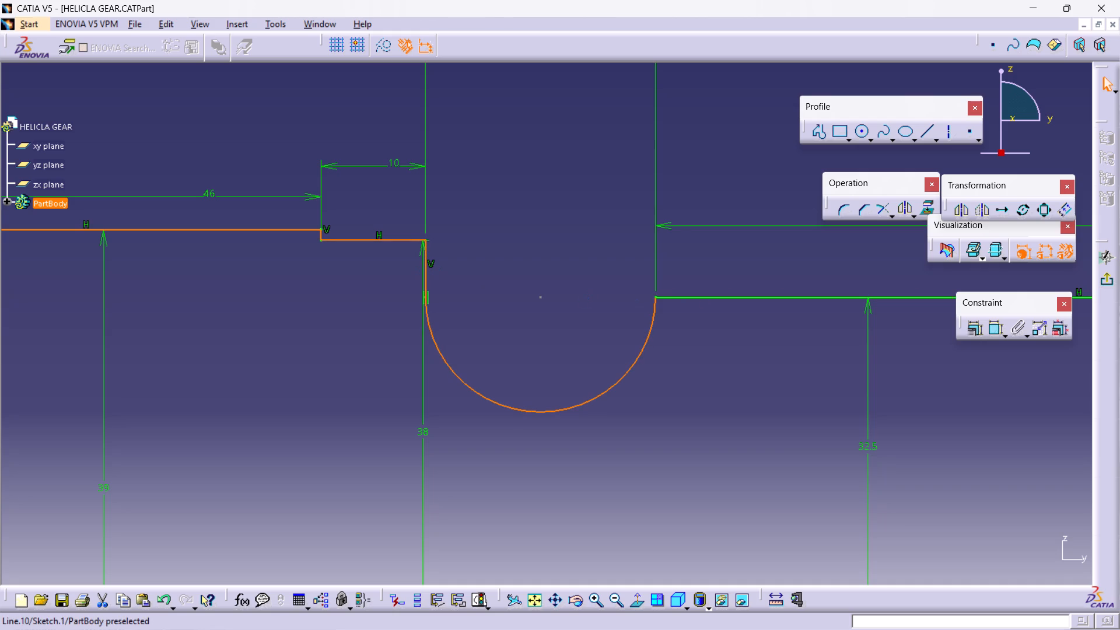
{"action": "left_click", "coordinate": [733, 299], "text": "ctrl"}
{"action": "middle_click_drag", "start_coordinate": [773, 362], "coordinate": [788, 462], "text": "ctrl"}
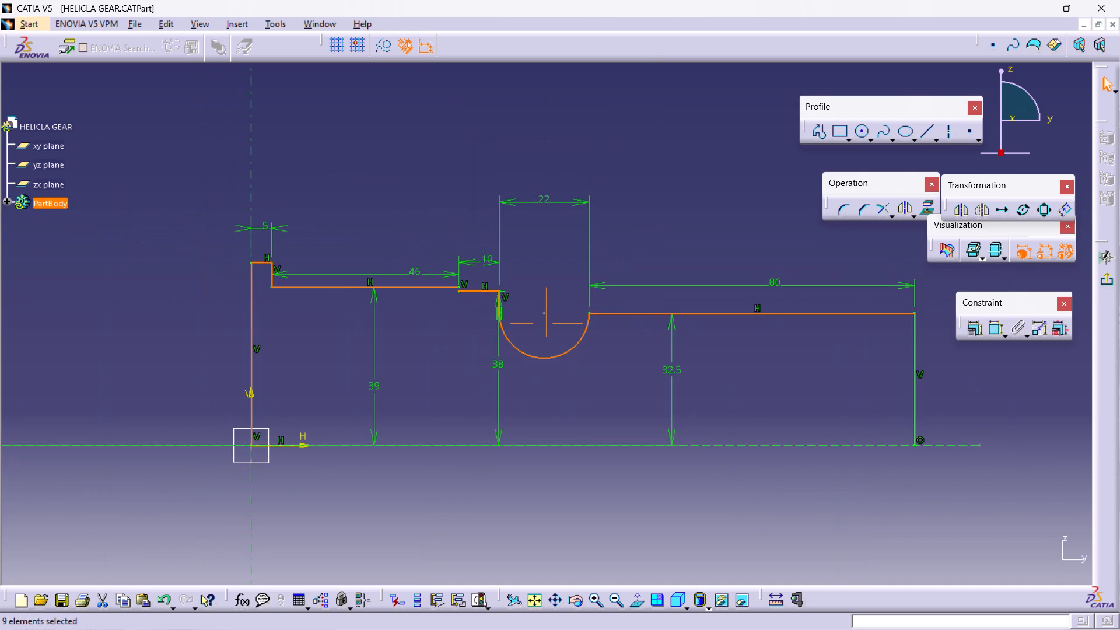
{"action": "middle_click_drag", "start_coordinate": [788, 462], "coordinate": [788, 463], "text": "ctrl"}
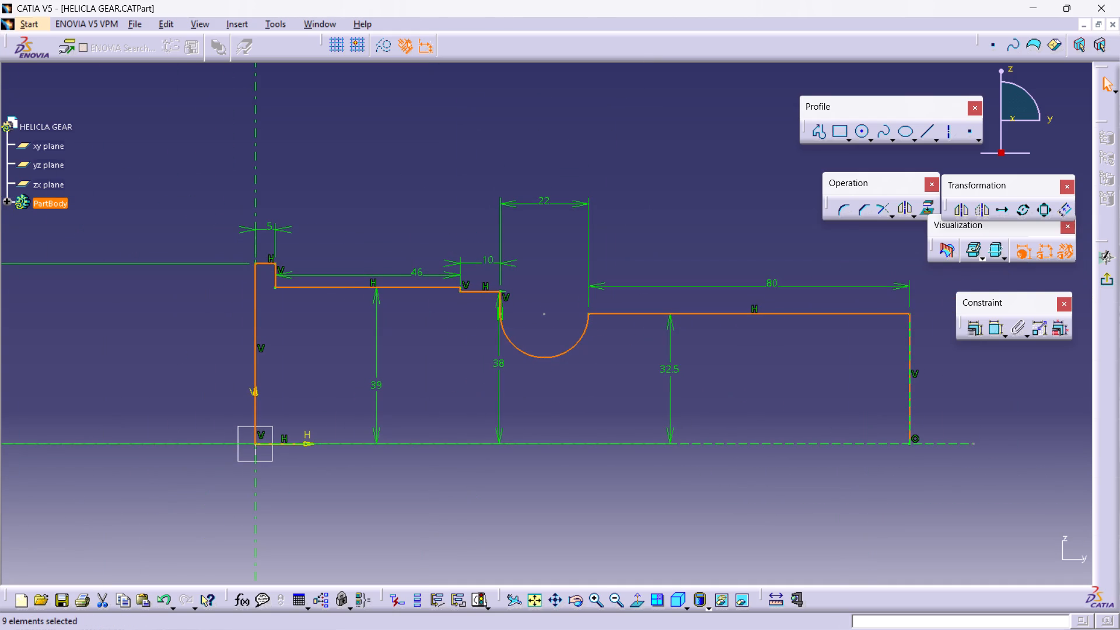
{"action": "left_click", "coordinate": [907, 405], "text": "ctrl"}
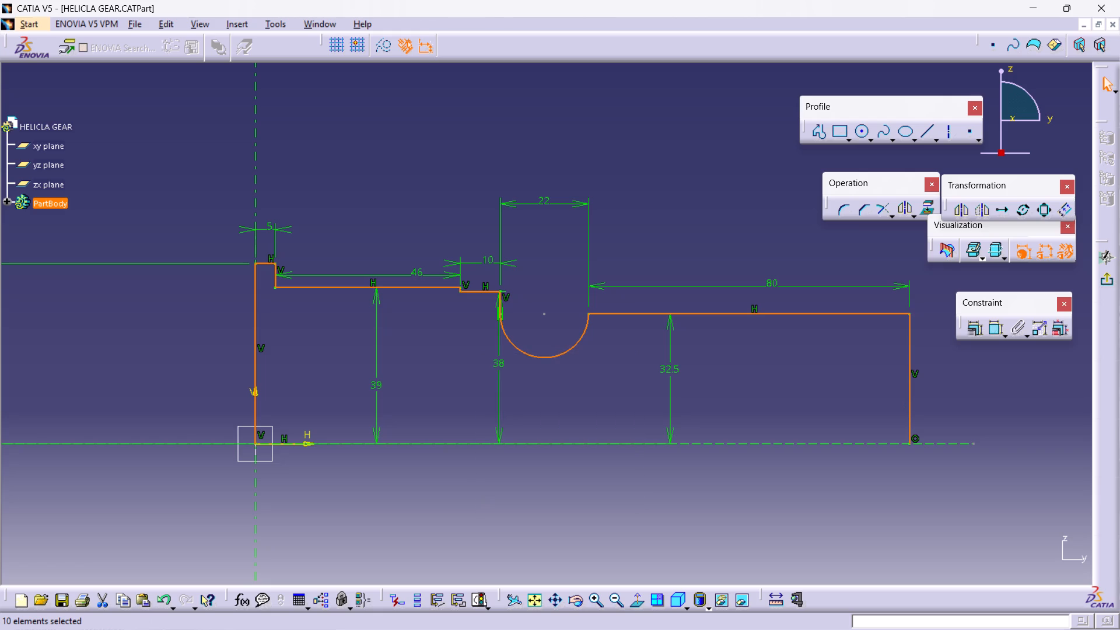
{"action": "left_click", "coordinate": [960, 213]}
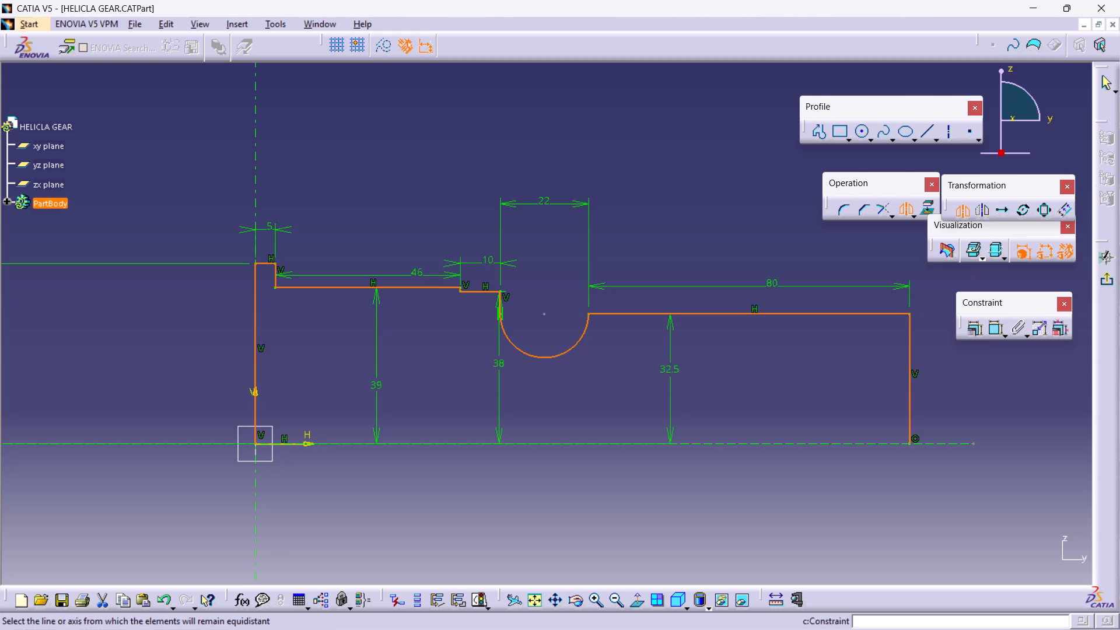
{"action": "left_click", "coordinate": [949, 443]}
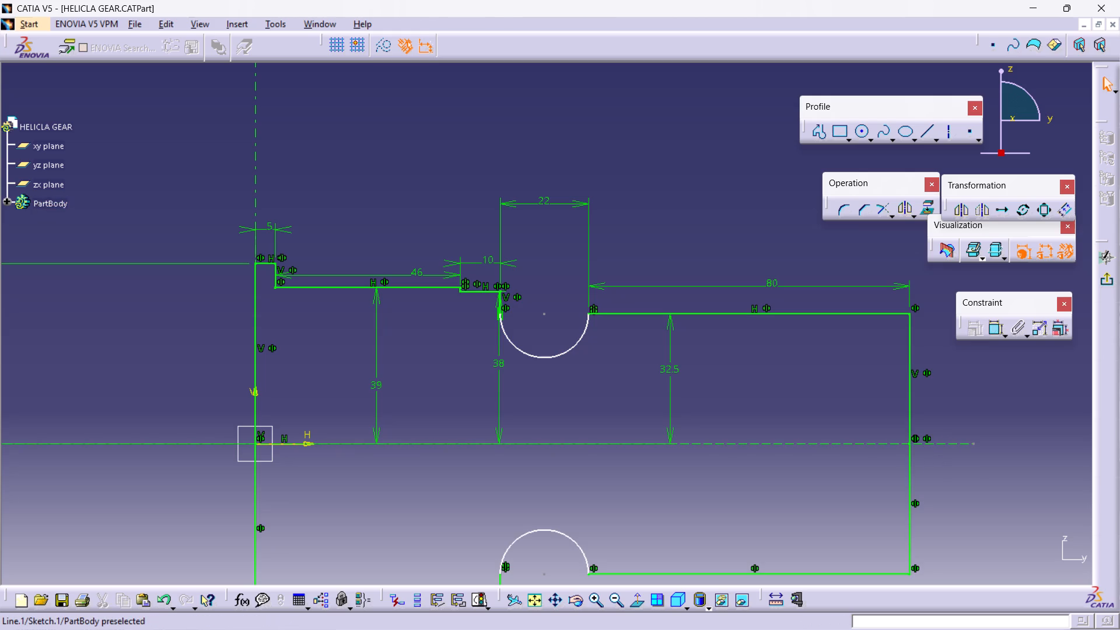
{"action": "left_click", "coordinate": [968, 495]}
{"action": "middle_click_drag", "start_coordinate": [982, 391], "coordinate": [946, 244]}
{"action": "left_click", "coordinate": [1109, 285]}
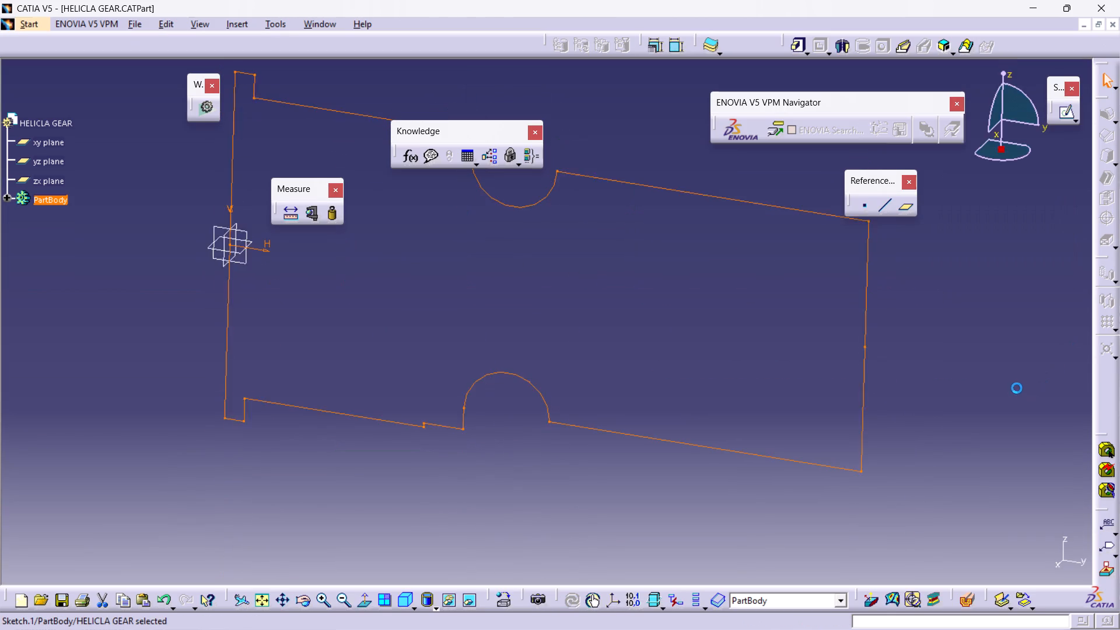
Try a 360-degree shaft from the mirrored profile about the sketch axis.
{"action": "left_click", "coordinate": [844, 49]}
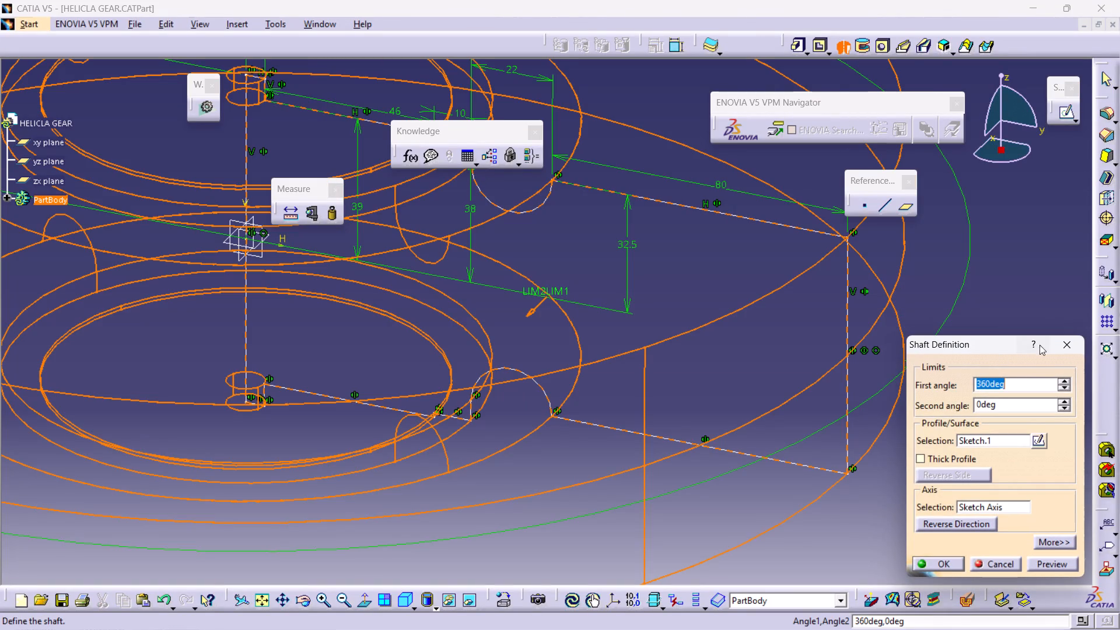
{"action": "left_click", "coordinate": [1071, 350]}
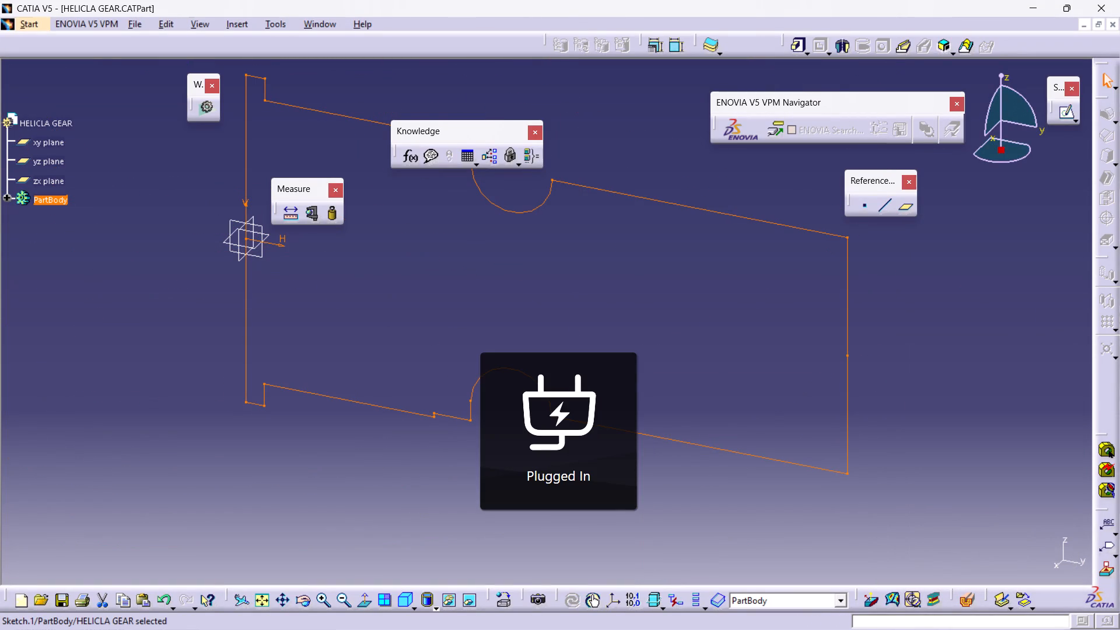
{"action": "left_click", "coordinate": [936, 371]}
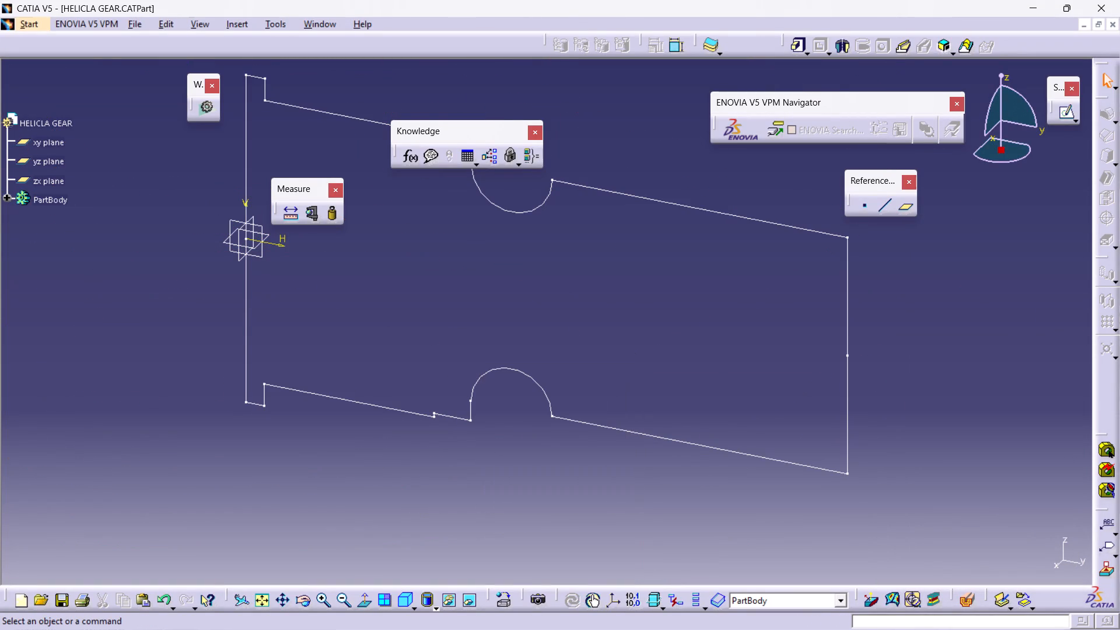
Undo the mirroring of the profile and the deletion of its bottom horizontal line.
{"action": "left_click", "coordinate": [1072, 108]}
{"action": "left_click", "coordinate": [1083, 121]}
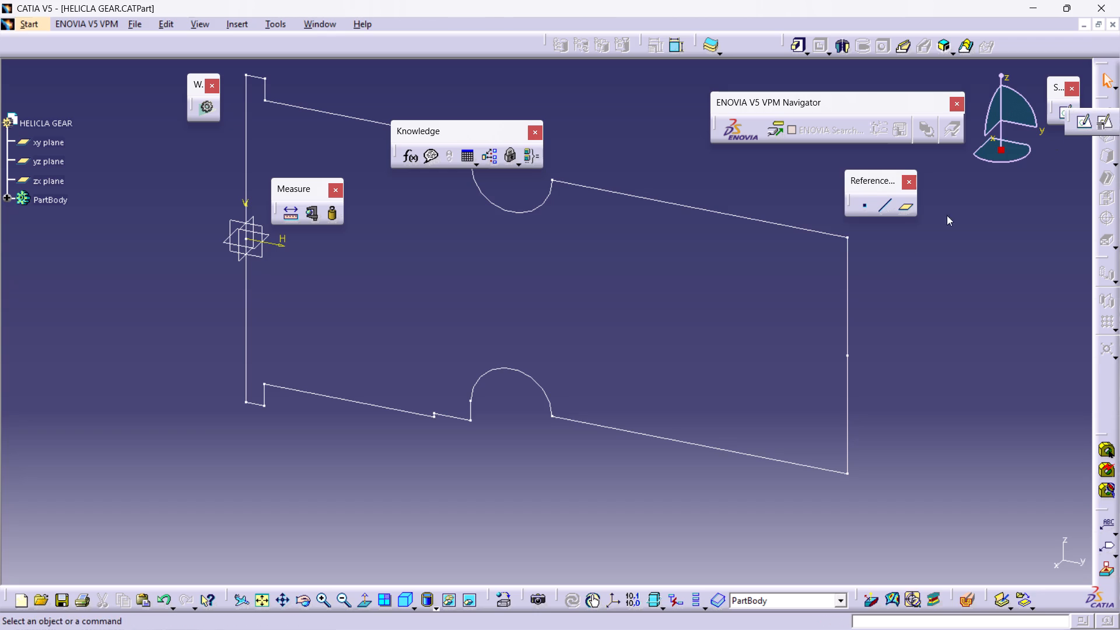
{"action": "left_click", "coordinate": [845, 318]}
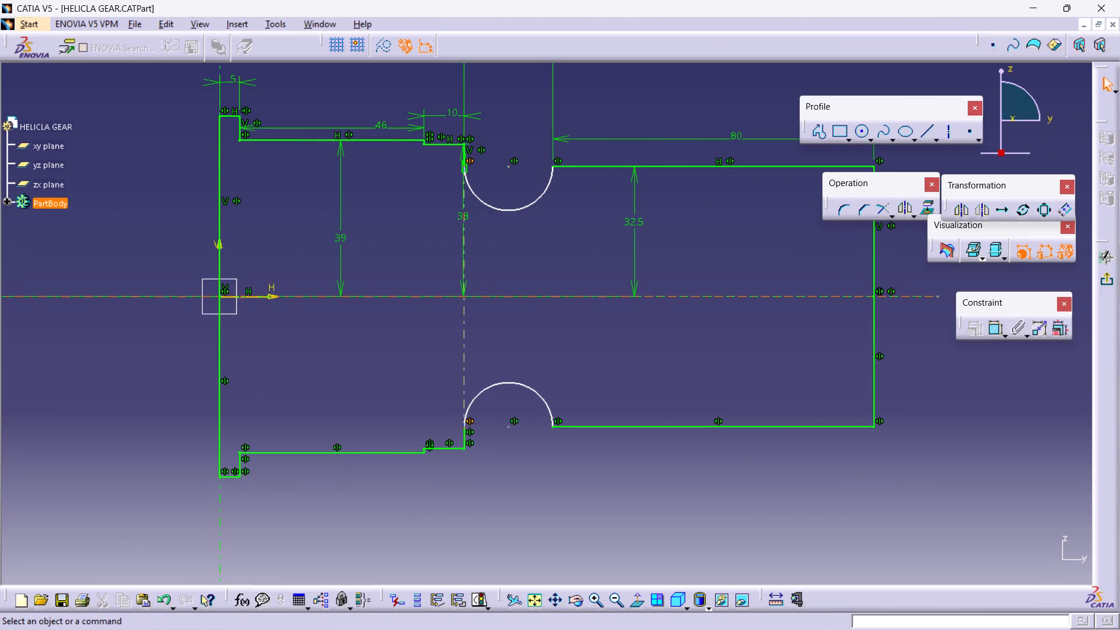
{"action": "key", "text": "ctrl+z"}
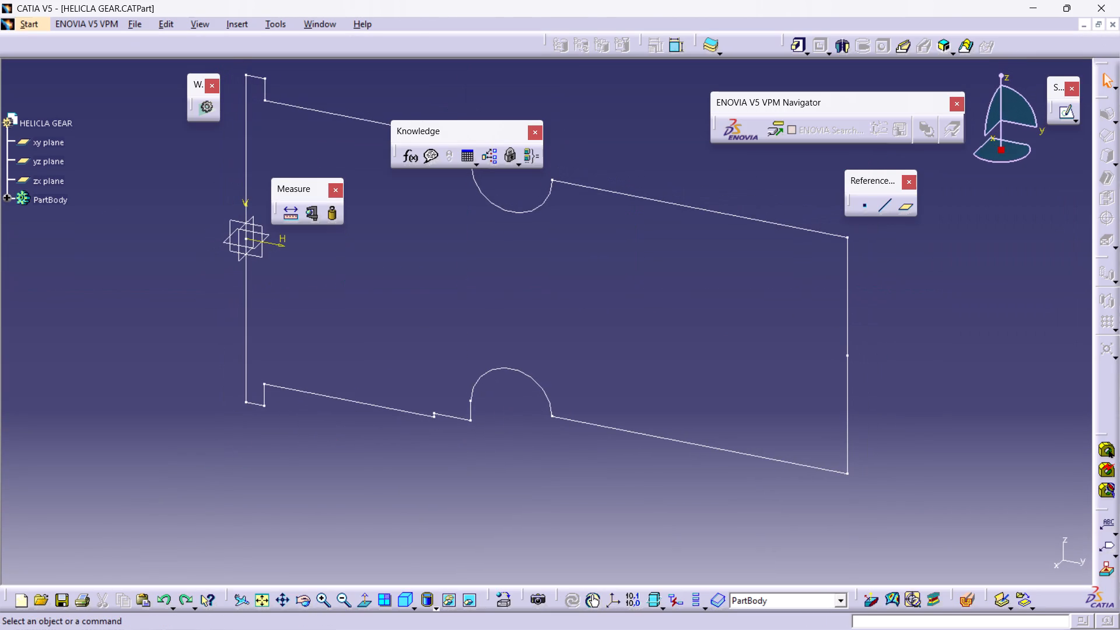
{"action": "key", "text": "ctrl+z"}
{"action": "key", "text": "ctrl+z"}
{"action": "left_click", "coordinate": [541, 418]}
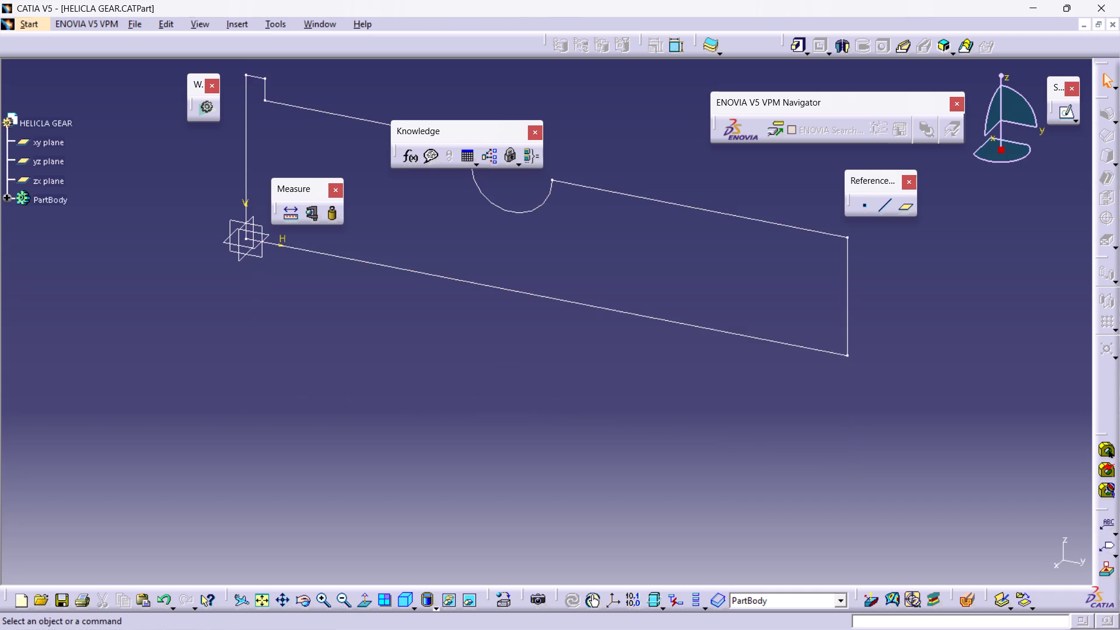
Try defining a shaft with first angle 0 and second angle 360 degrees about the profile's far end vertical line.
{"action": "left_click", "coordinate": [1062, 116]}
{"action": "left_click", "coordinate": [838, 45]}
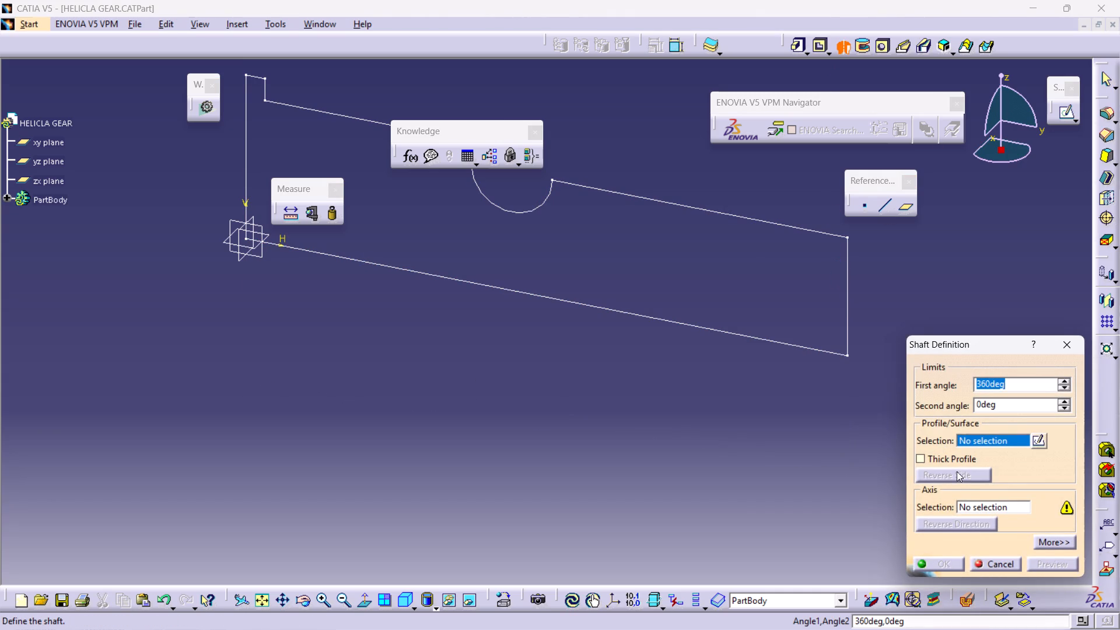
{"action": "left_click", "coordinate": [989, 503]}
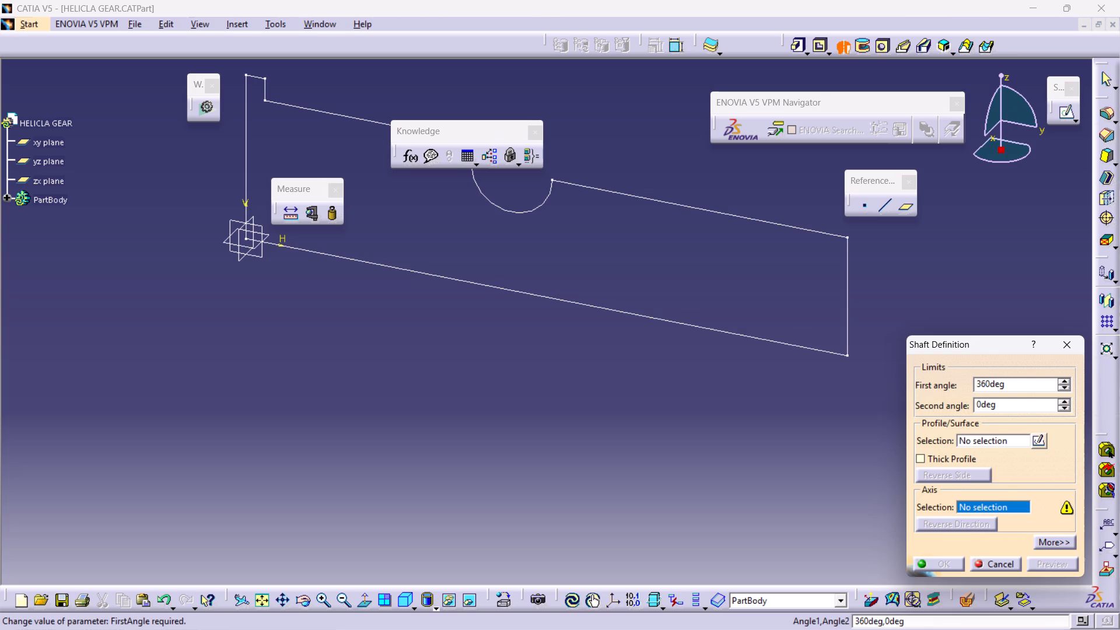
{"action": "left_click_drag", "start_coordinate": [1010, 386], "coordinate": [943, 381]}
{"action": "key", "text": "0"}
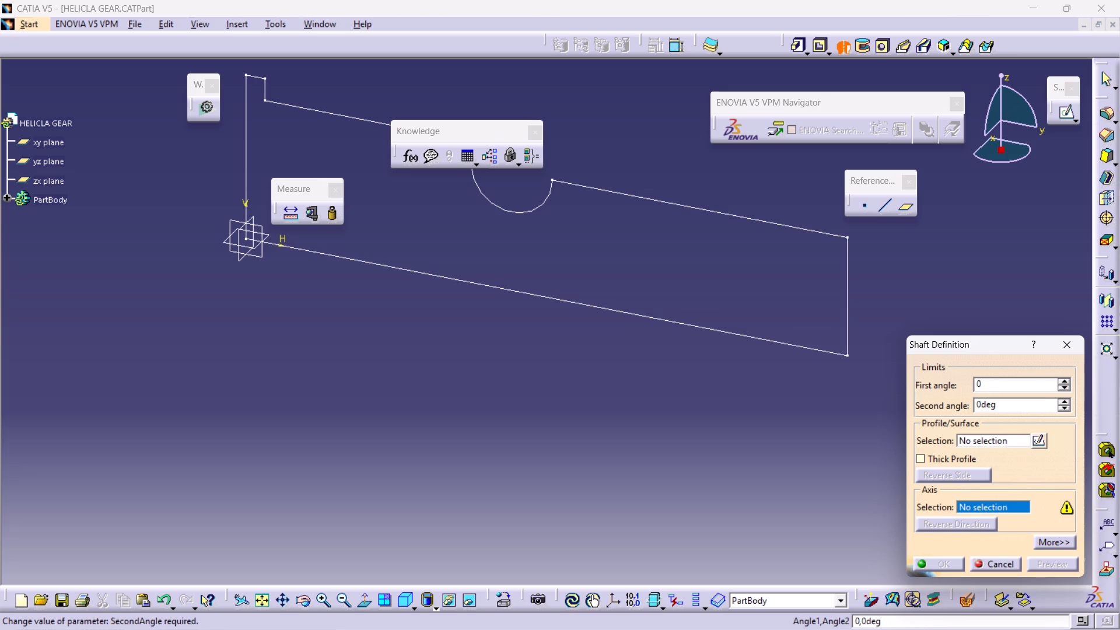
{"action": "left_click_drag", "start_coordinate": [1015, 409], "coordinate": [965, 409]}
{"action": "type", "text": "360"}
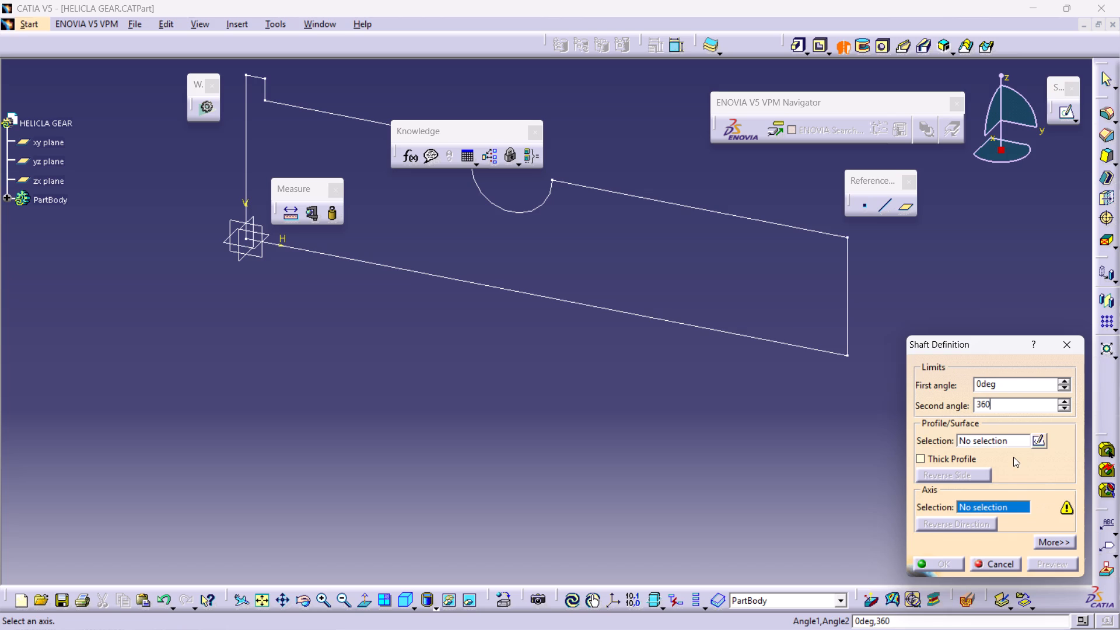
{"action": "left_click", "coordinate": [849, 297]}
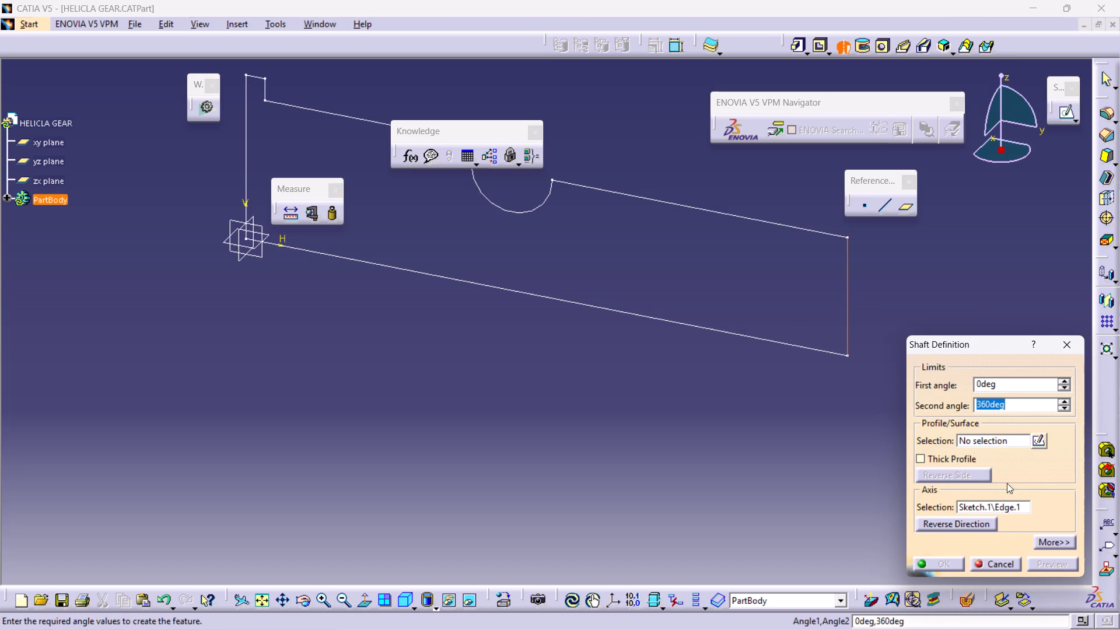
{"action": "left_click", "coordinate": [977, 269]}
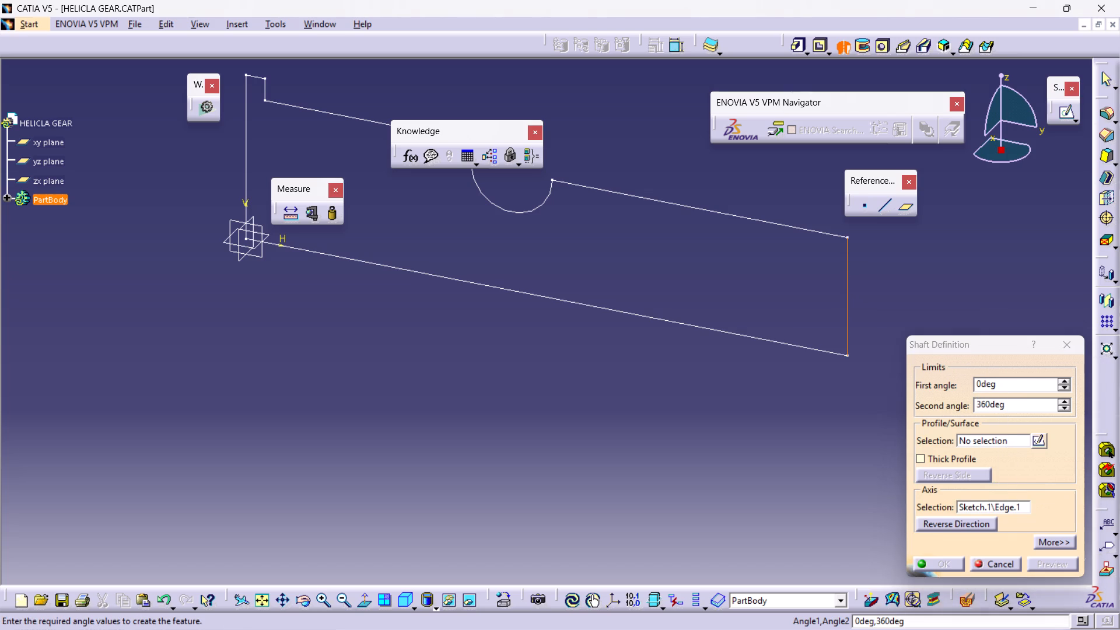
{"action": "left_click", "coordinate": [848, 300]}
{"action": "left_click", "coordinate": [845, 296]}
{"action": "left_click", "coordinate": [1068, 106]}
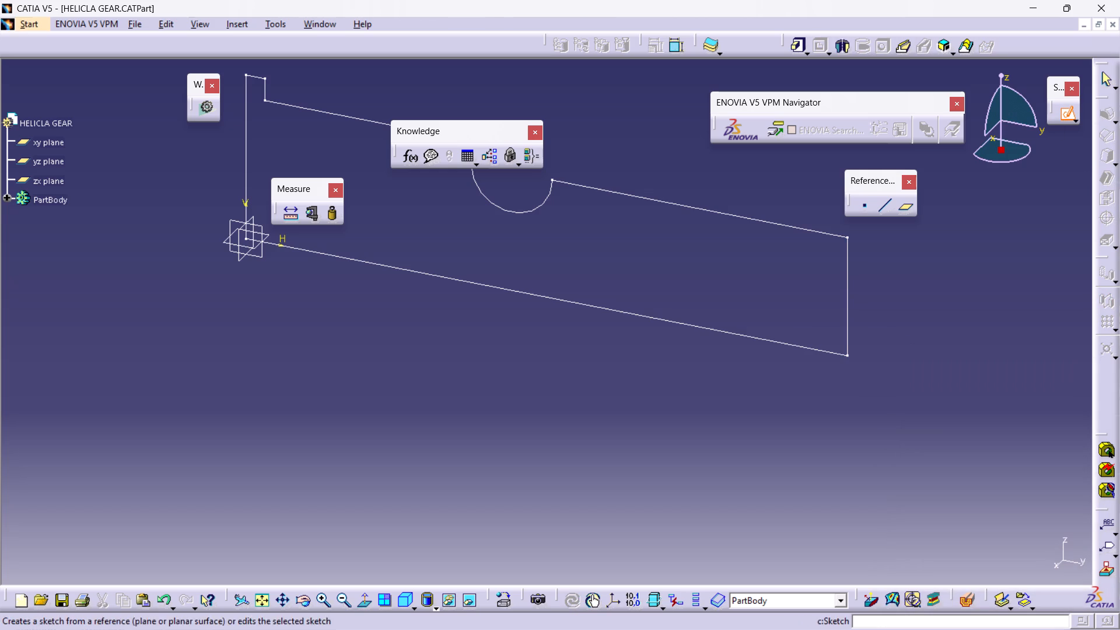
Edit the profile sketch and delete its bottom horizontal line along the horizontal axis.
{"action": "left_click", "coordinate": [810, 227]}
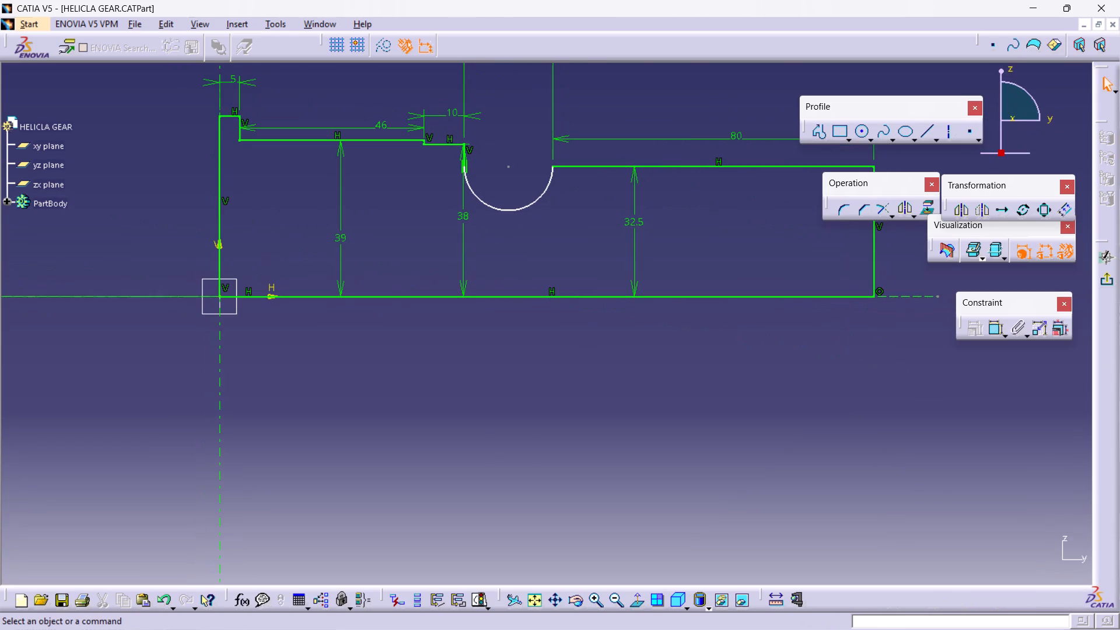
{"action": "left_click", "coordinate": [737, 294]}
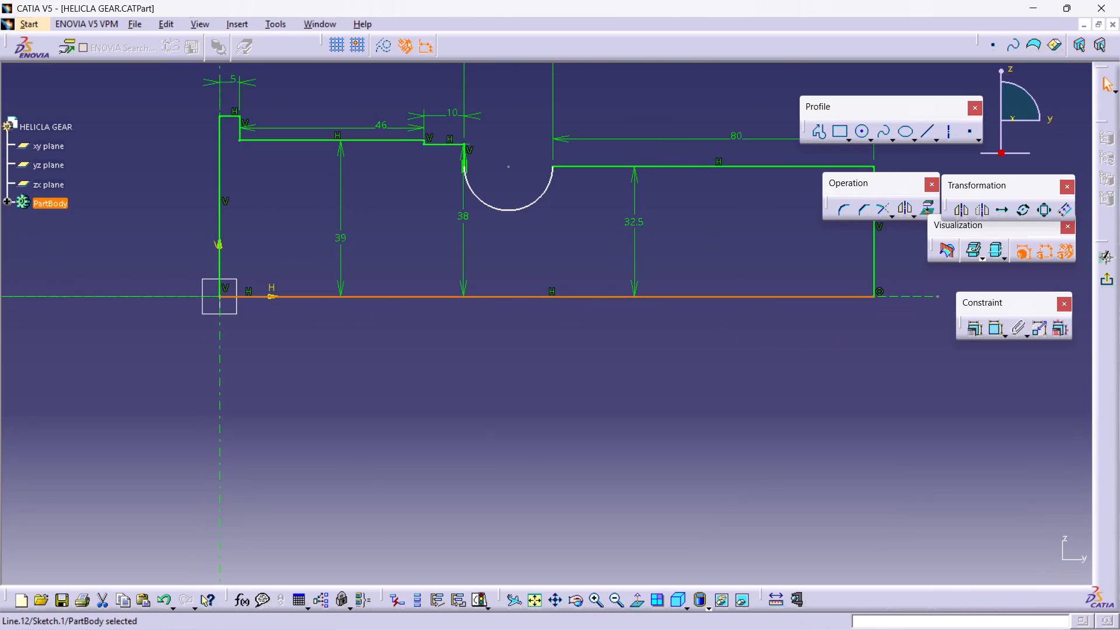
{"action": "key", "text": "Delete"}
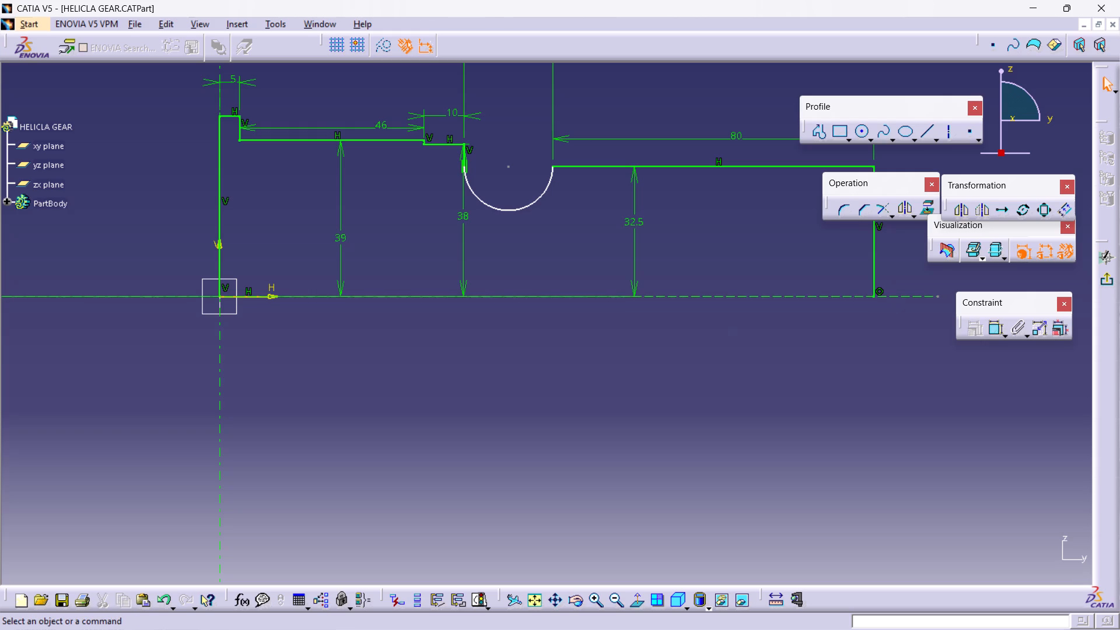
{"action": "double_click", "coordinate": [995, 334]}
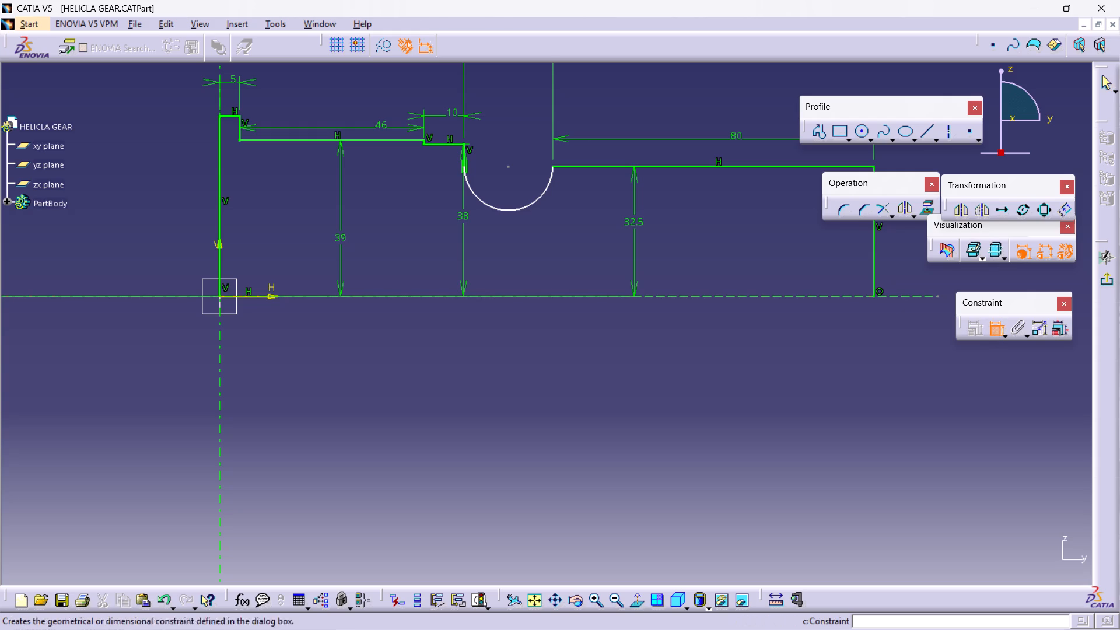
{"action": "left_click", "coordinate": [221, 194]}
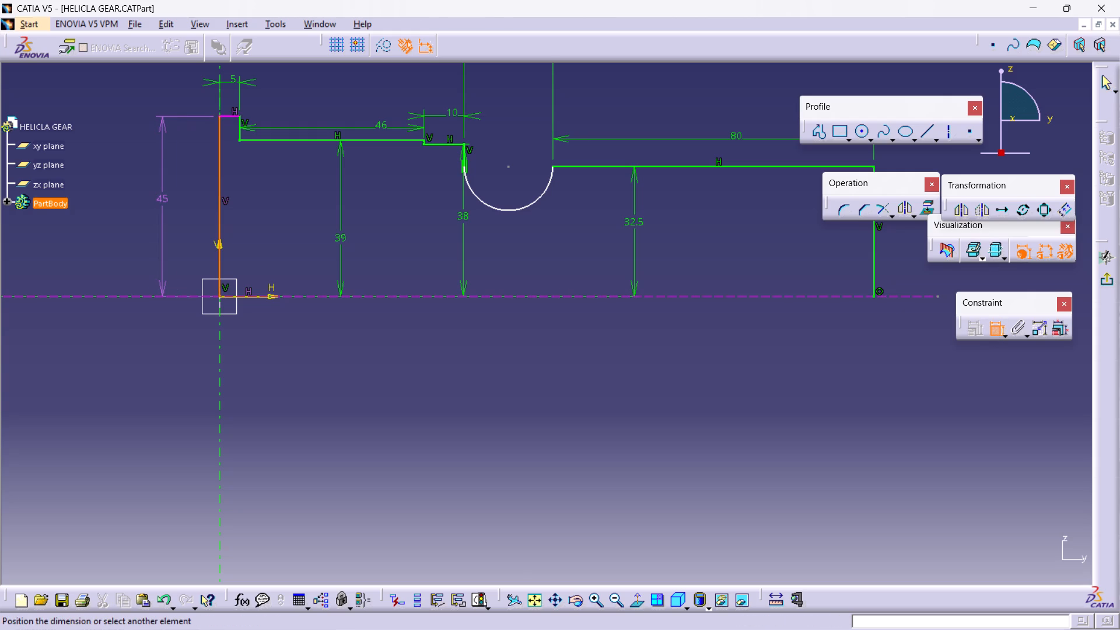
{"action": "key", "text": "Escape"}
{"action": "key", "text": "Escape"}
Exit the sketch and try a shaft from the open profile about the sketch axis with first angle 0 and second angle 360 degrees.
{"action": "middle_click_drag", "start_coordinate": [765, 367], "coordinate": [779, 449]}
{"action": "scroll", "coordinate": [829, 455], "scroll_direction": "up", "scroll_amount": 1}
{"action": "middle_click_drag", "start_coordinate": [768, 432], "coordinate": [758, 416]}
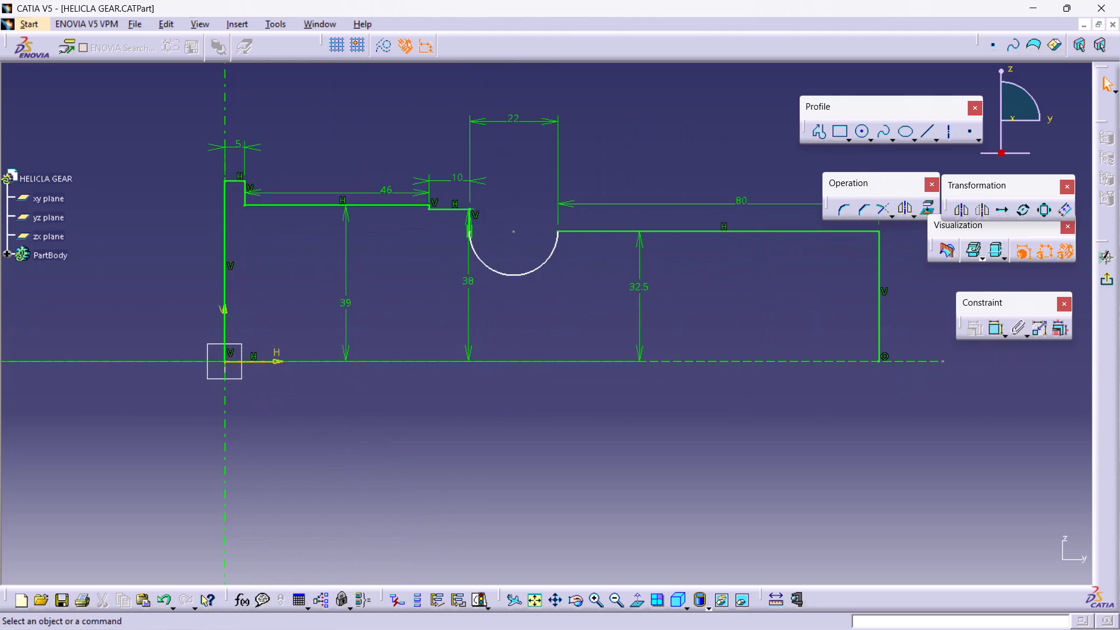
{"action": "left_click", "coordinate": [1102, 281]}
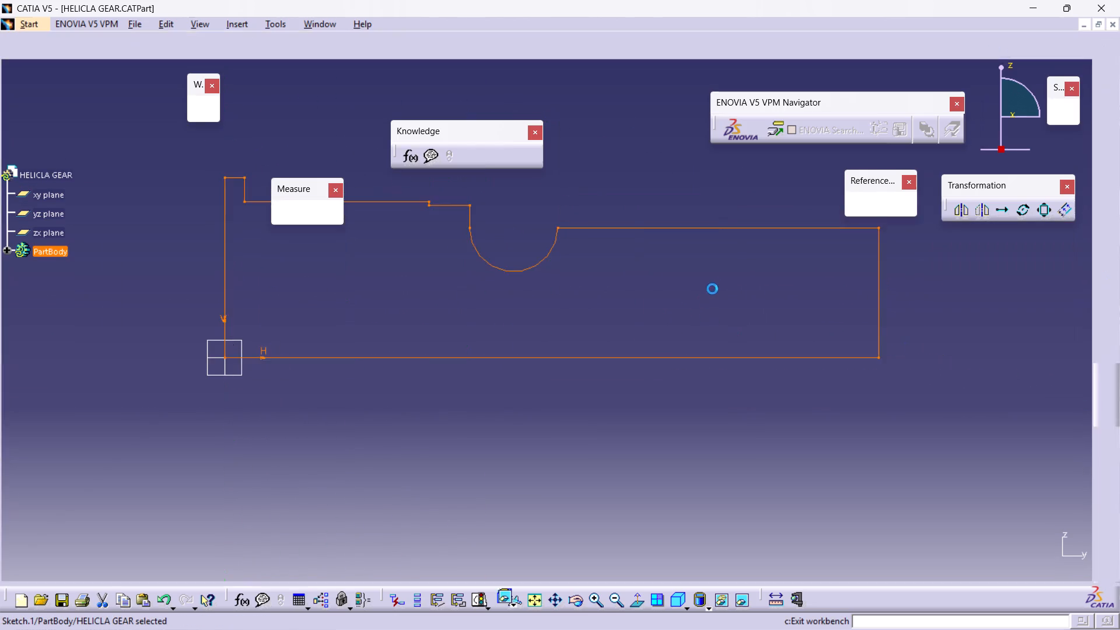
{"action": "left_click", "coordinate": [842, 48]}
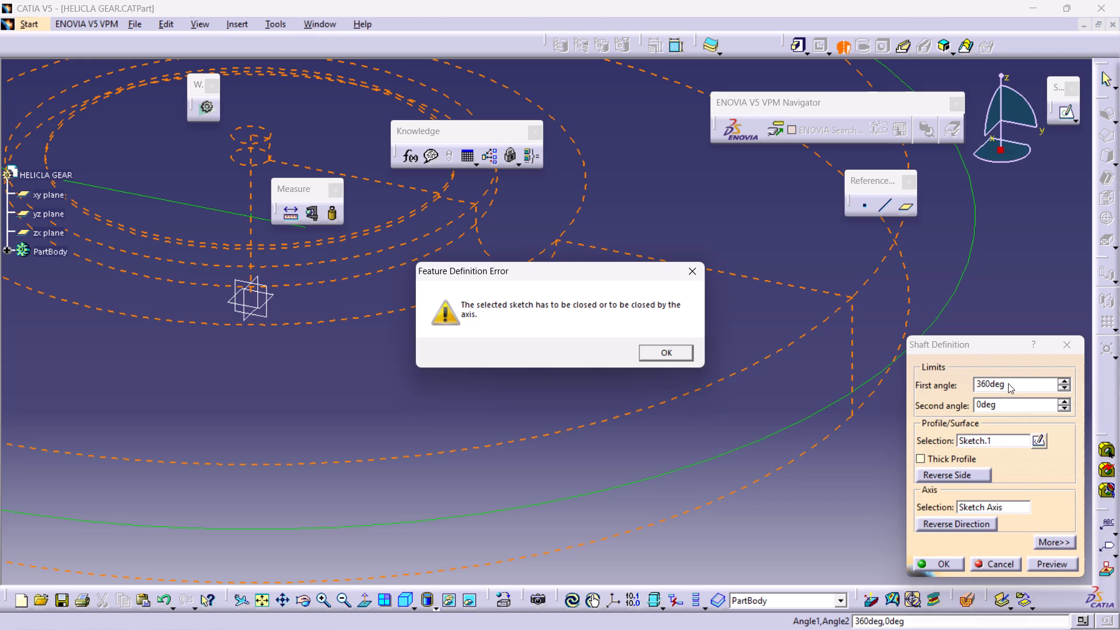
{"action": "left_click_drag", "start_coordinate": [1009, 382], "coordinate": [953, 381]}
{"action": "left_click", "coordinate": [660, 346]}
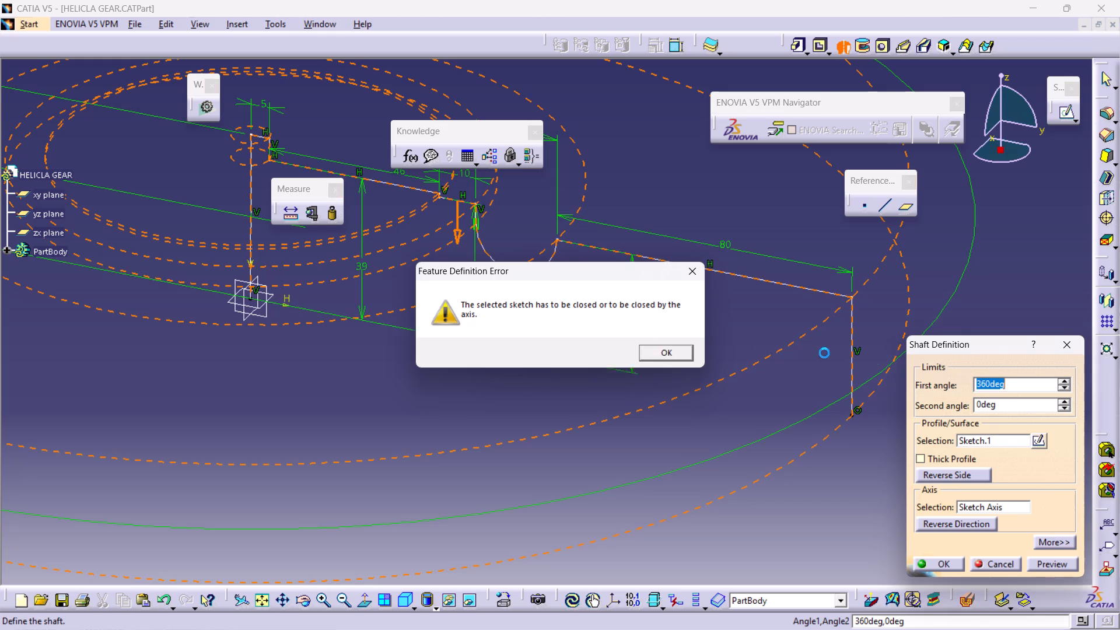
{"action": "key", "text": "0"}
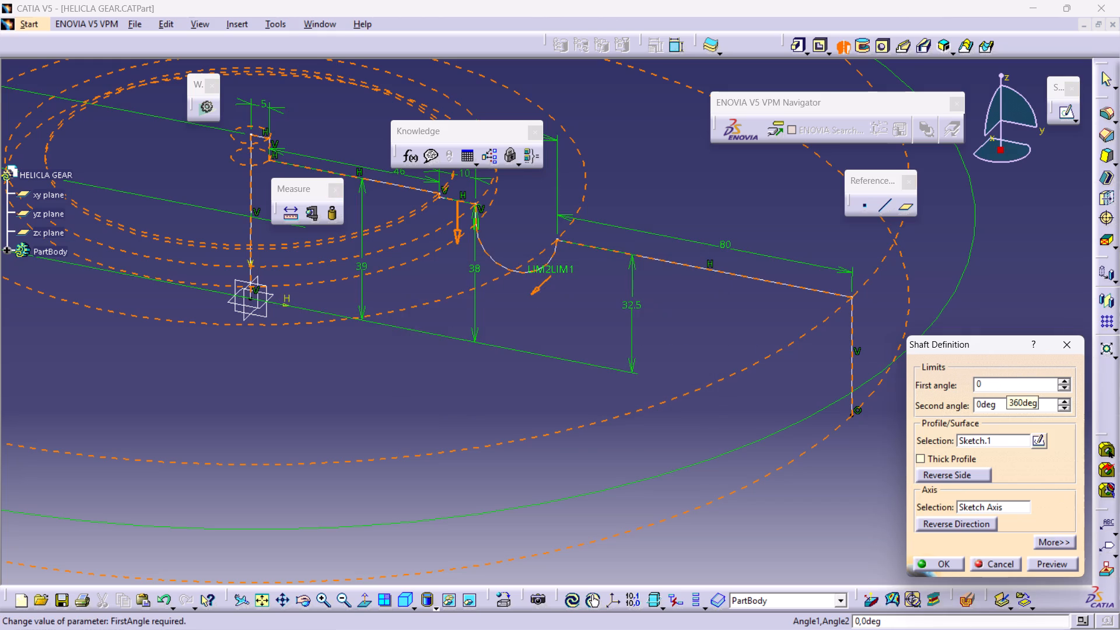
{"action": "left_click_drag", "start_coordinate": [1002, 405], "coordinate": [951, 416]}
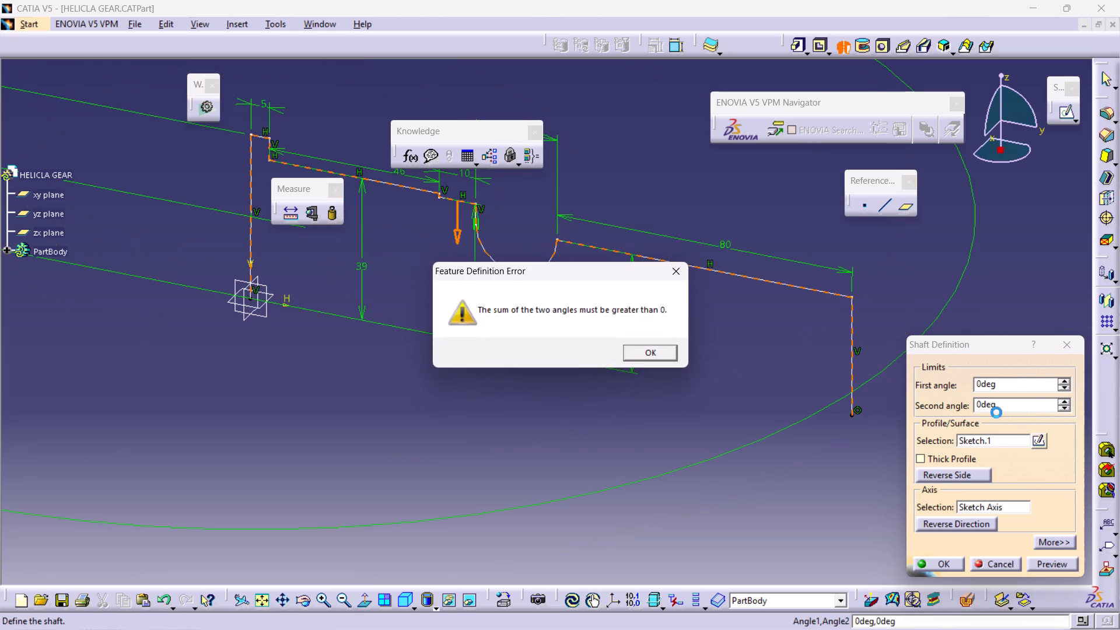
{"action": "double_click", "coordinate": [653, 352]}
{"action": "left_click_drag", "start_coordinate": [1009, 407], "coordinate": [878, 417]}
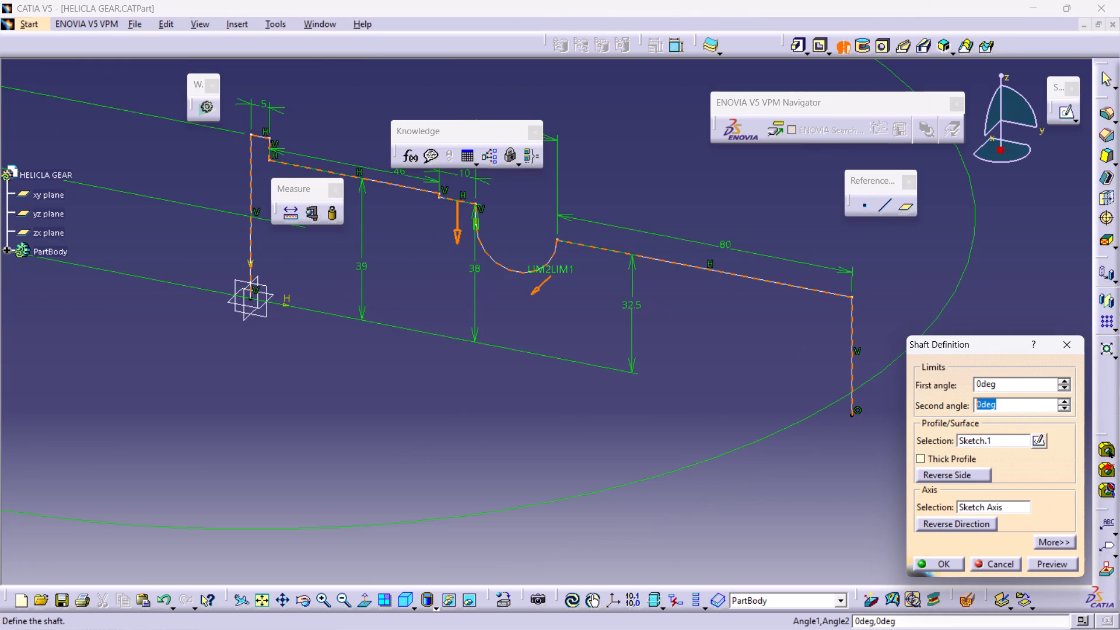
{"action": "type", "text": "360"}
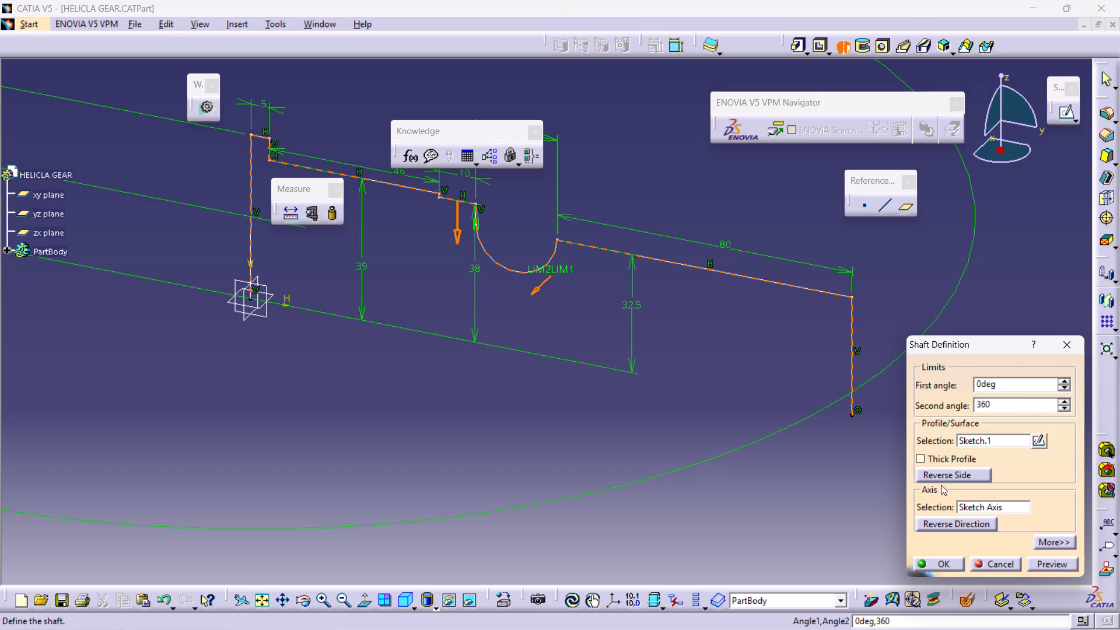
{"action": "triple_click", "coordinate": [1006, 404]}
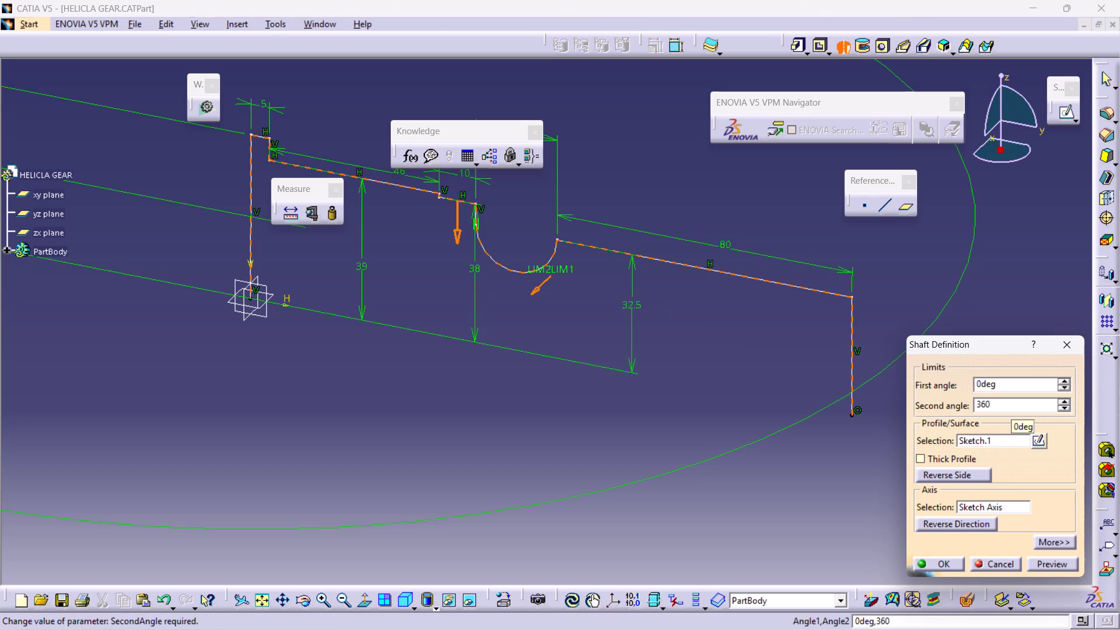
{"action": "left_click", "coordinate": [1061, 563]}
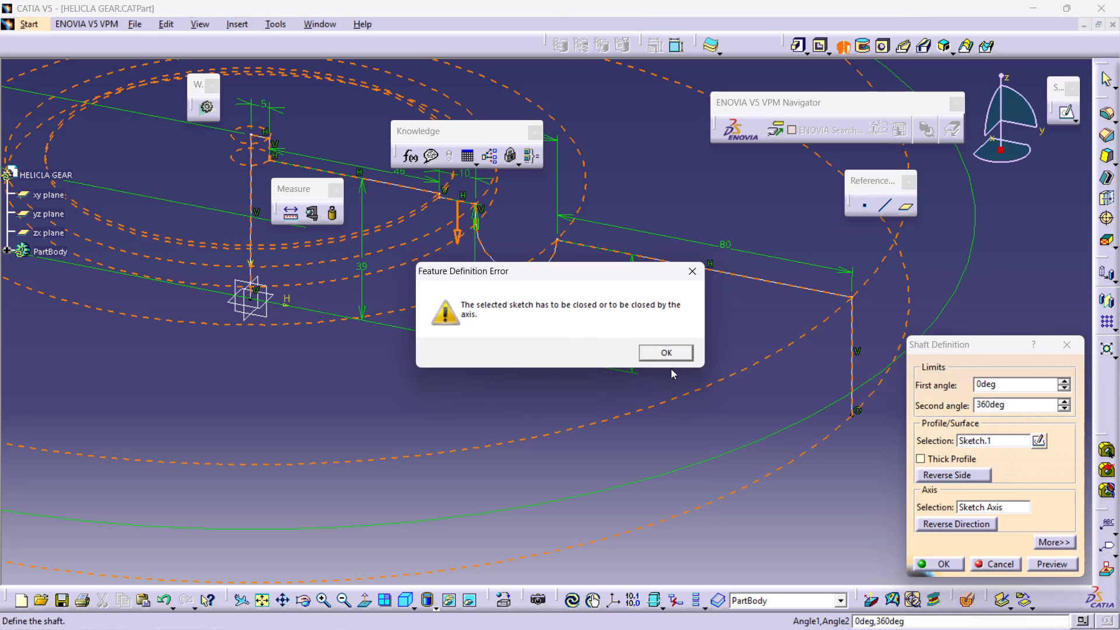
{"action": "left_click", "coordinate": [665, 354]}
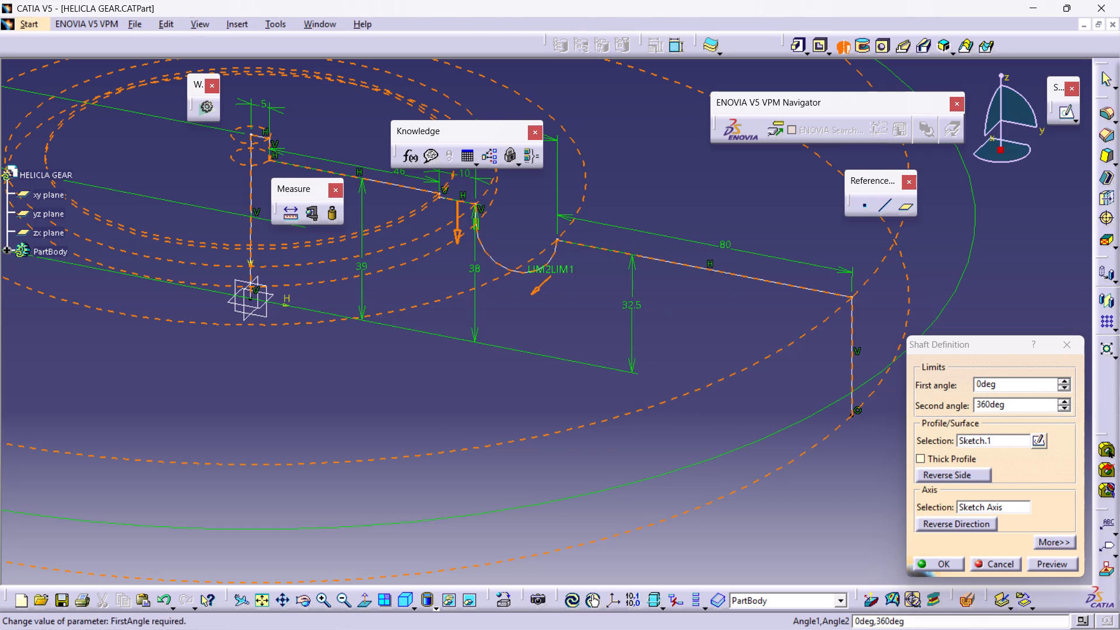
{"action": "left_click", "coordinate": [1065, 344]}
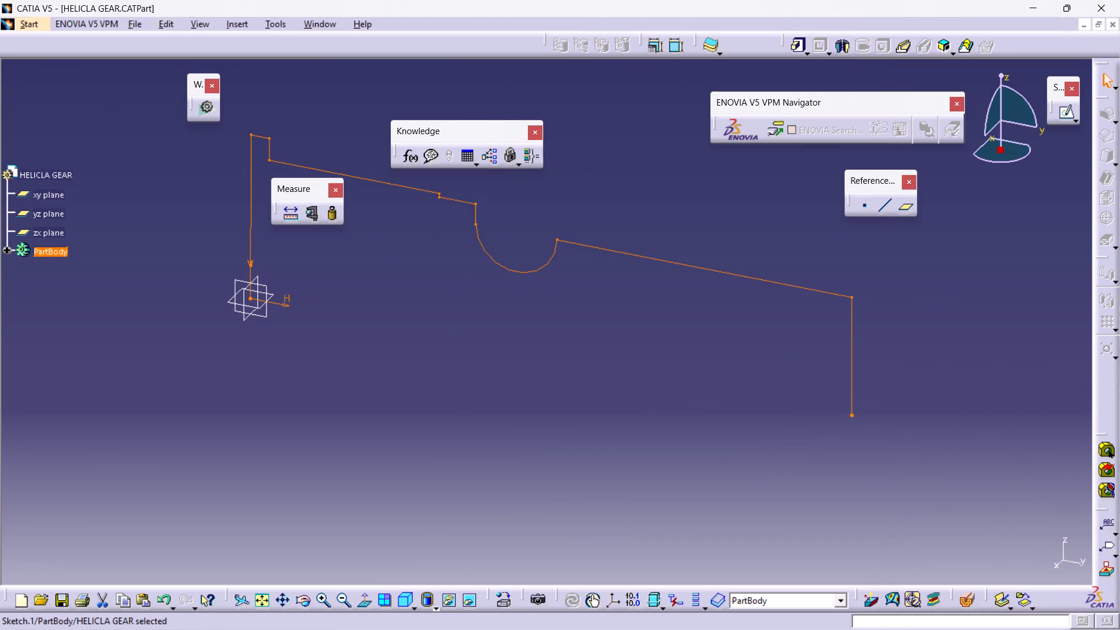
In the profile sketch, draw a horizontal line from the origin to the lower end of the far vertical line, closing the profile; exit the sketch.
{"action": "left_click", "coordinate": [1057, 116]}
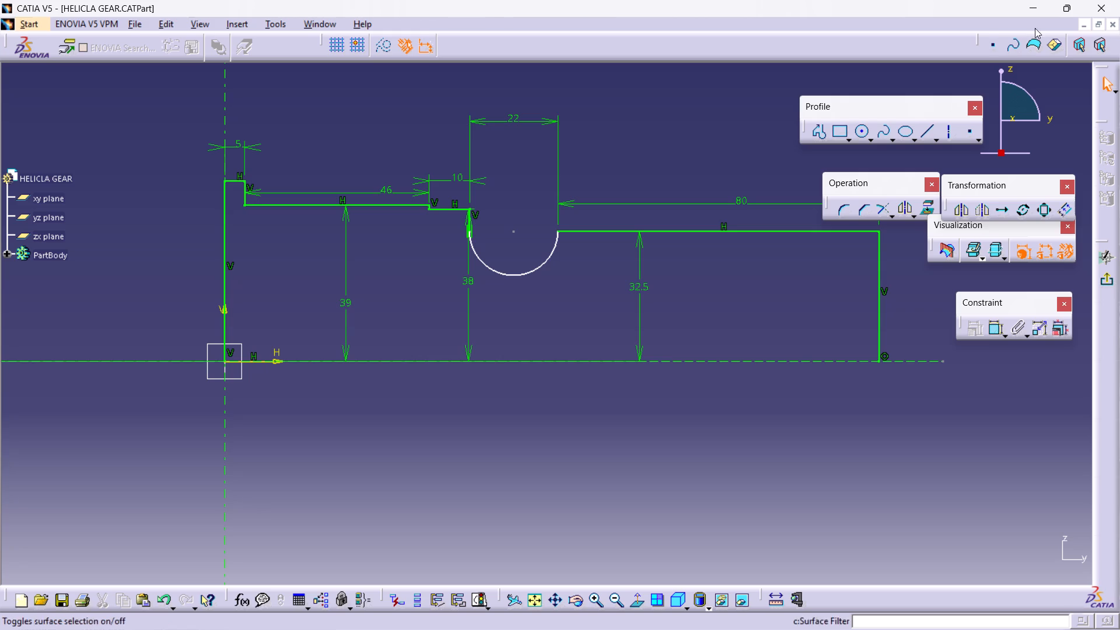
{"action": "left_click", "coordinate": [923, 132]}
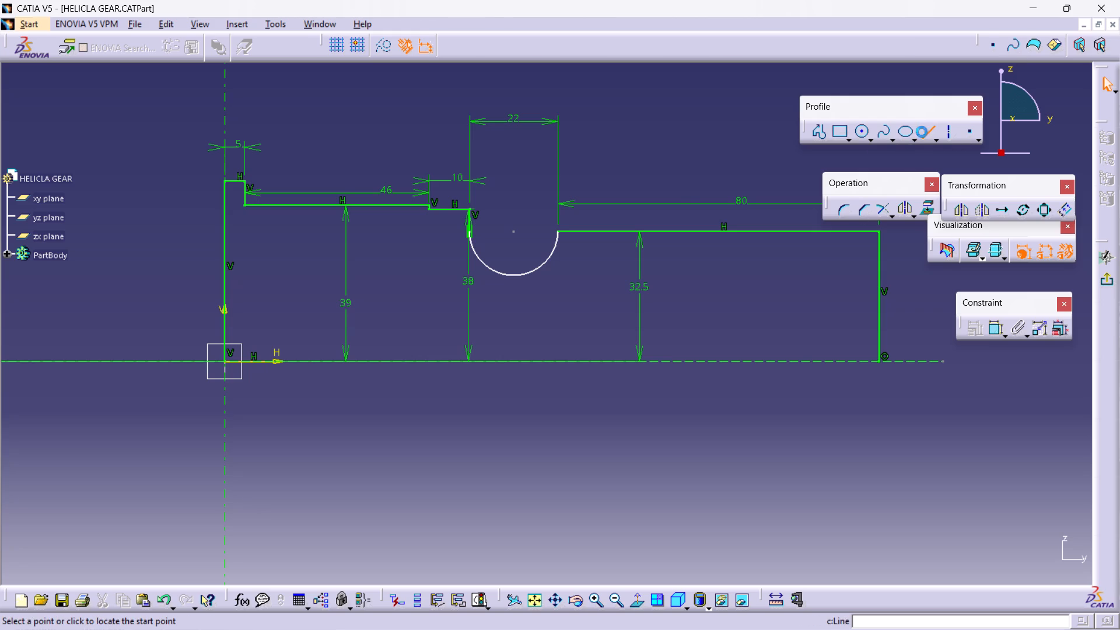
{"action": "left_click", "coordinate": [224, 360]}
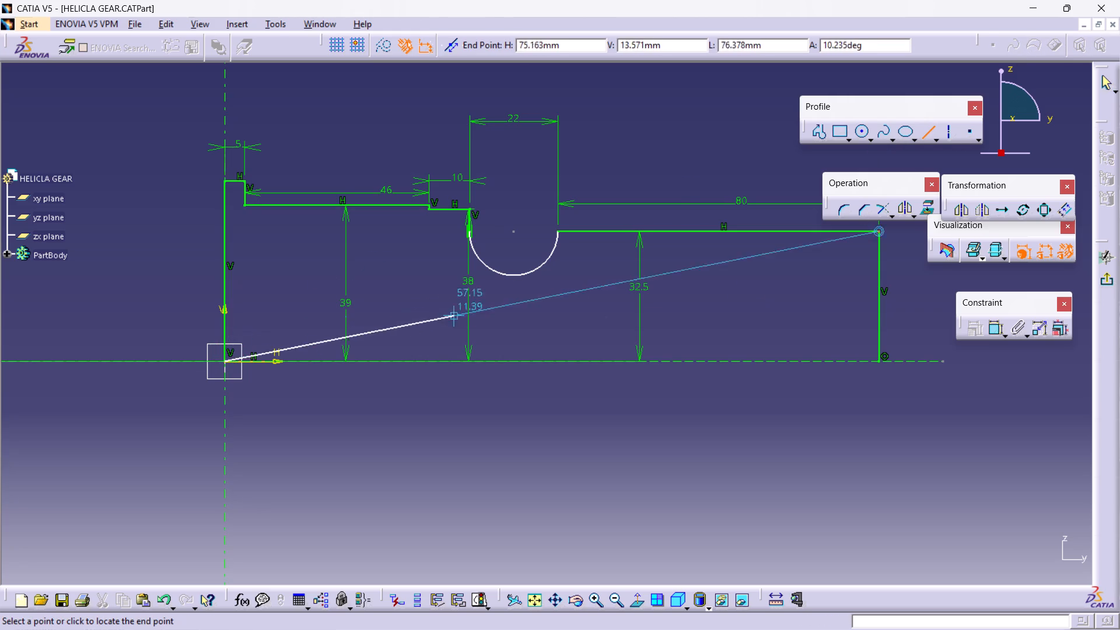
{"action": "double_click", "coordinate": [880, 365]}
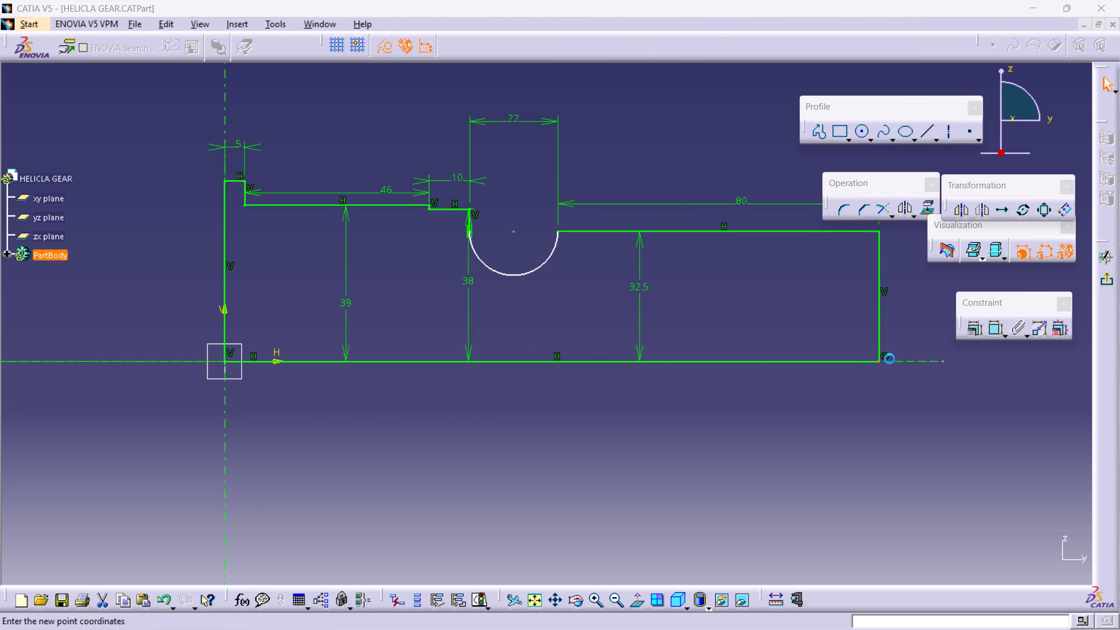
{"action": "left_click", "coordinate": [1059, 440]}
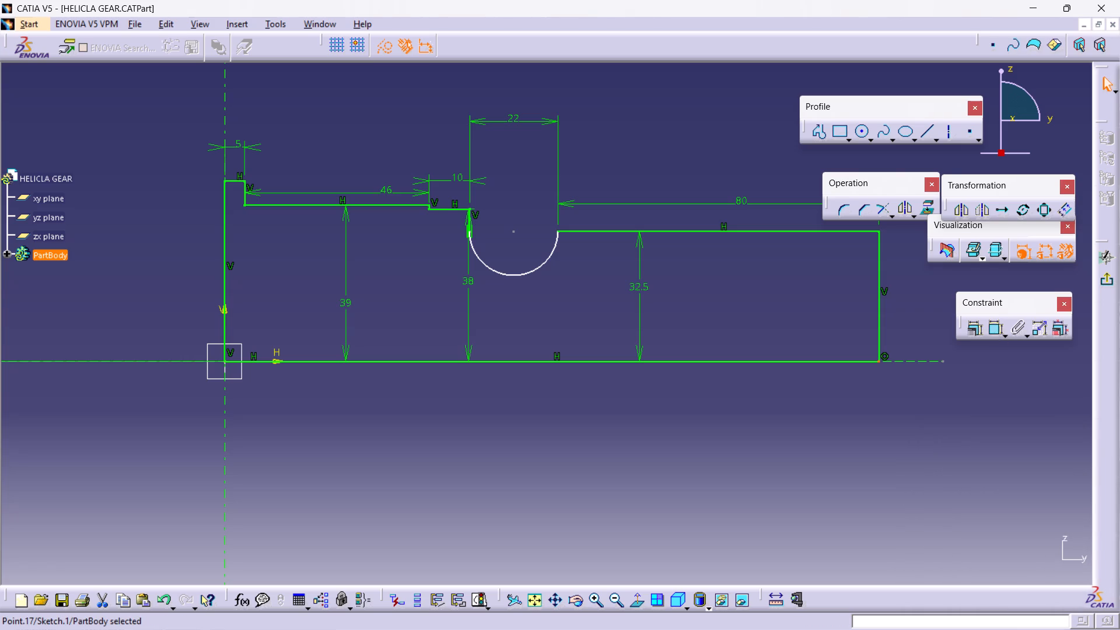
{"action": "left_click", "coordinate": [1097, 272]}
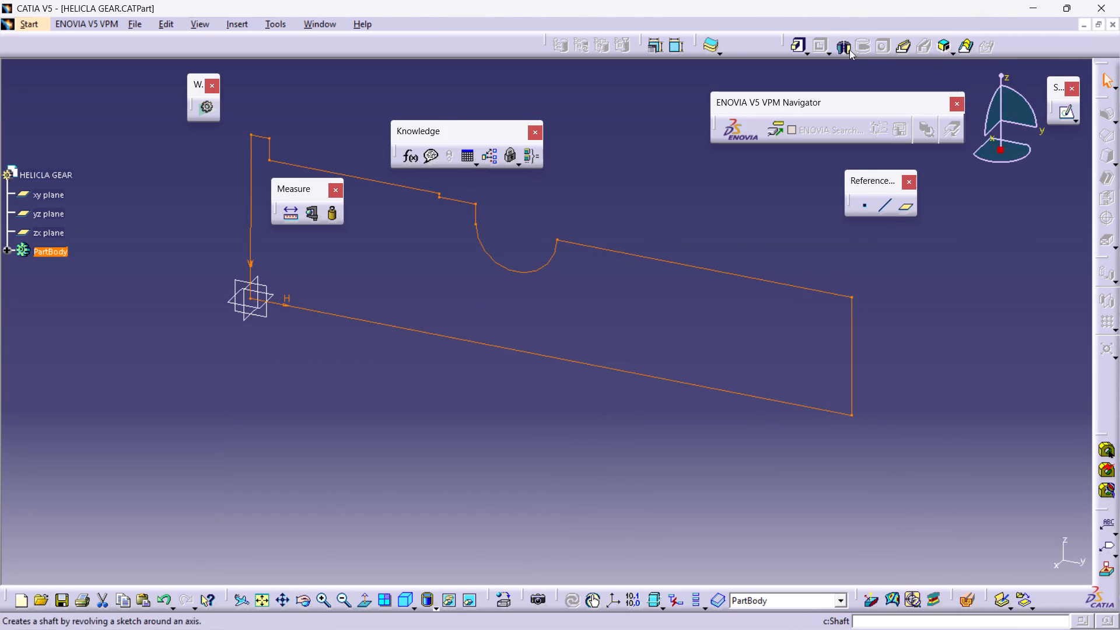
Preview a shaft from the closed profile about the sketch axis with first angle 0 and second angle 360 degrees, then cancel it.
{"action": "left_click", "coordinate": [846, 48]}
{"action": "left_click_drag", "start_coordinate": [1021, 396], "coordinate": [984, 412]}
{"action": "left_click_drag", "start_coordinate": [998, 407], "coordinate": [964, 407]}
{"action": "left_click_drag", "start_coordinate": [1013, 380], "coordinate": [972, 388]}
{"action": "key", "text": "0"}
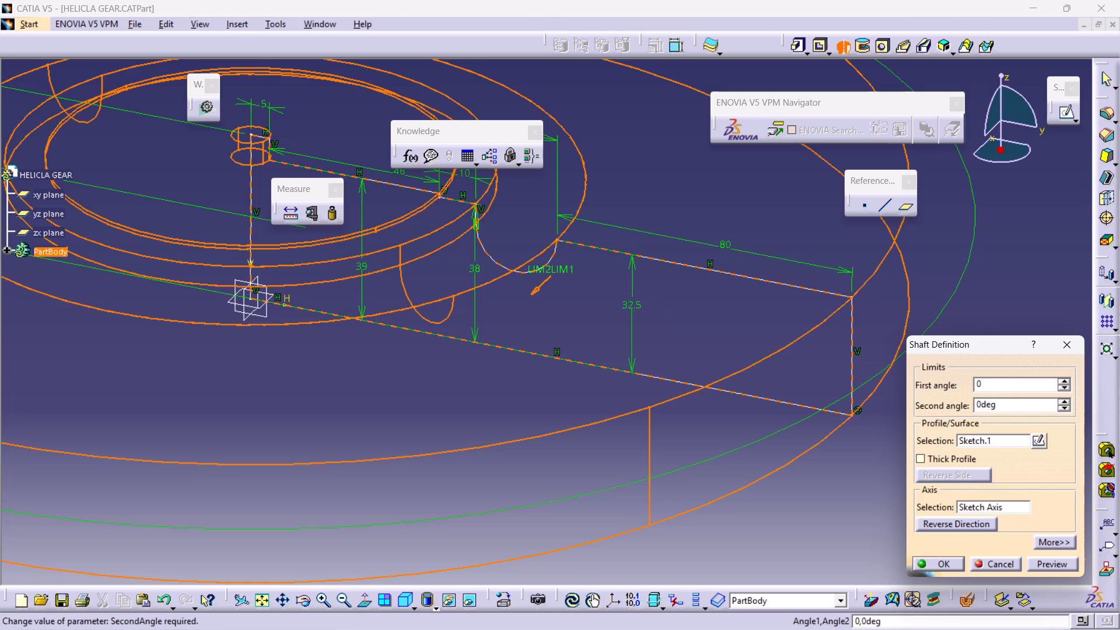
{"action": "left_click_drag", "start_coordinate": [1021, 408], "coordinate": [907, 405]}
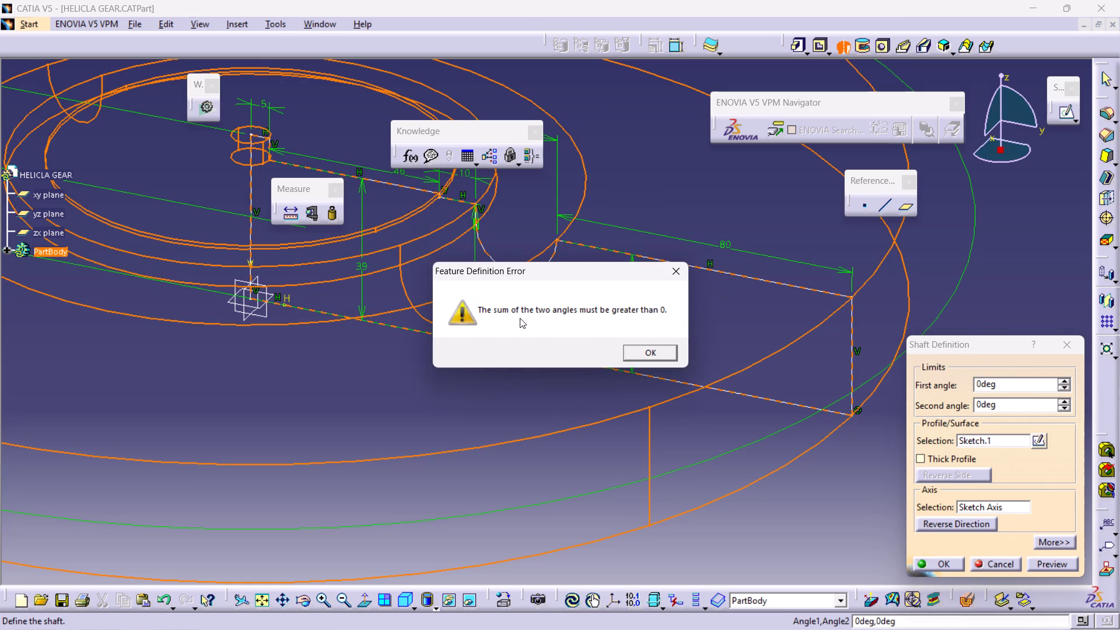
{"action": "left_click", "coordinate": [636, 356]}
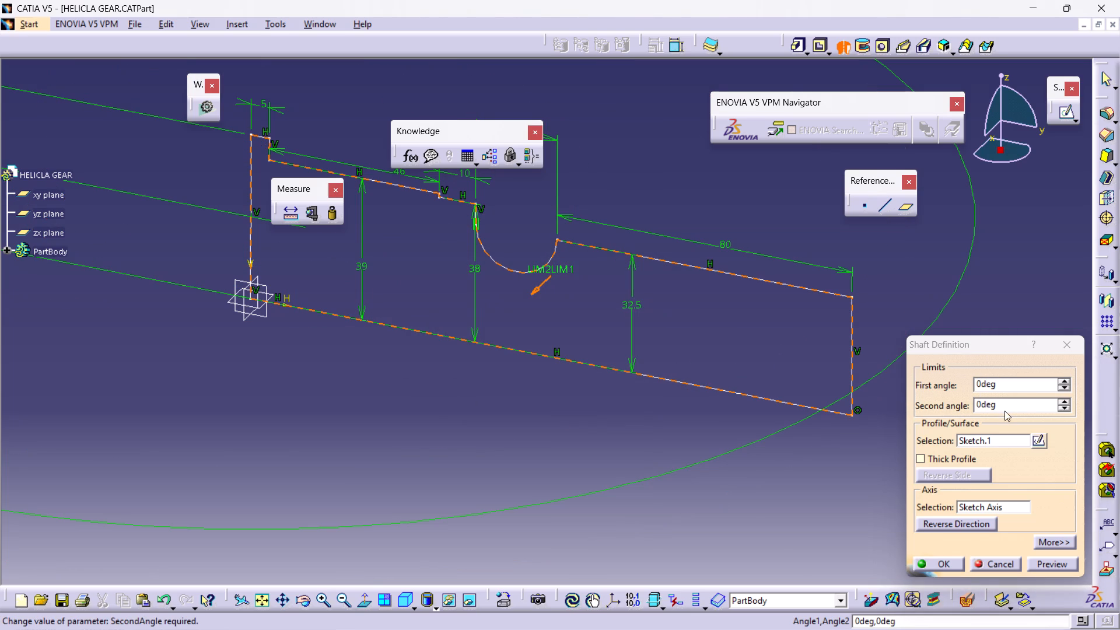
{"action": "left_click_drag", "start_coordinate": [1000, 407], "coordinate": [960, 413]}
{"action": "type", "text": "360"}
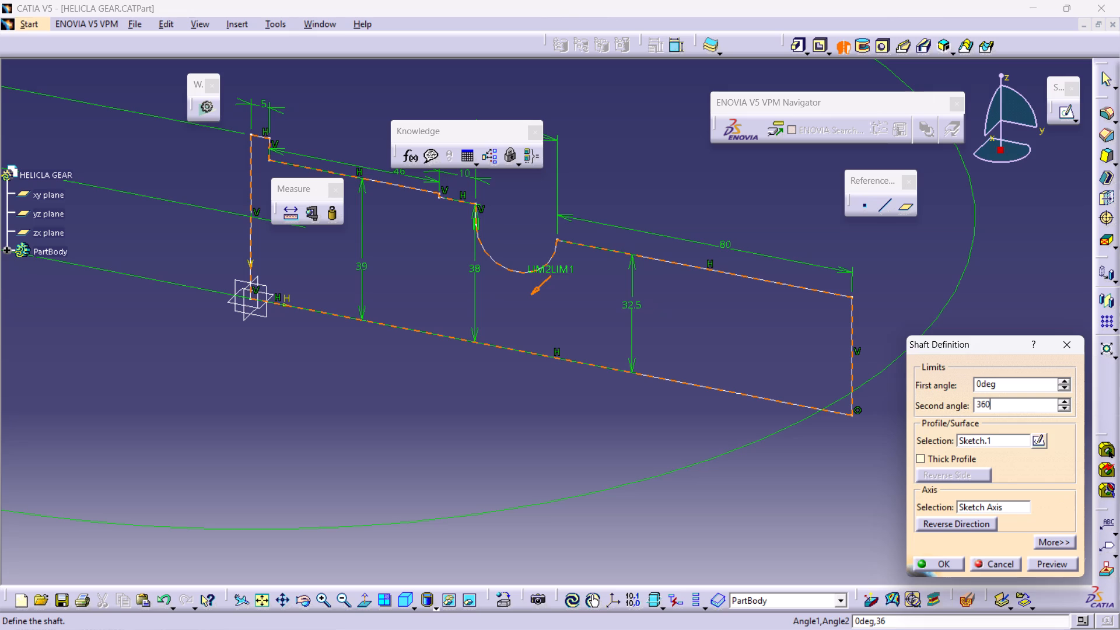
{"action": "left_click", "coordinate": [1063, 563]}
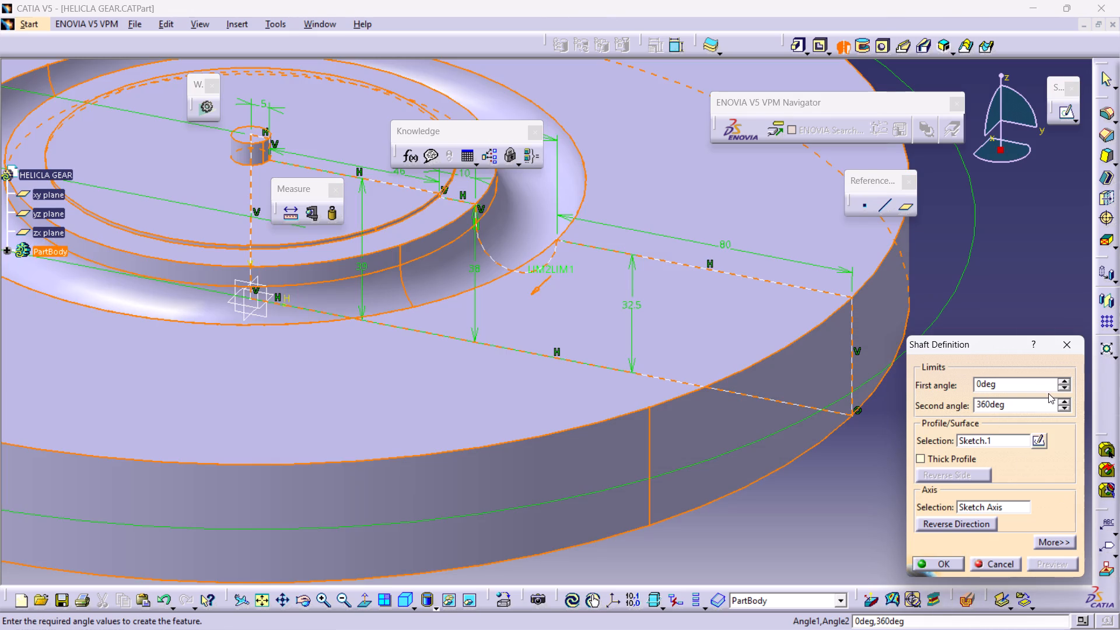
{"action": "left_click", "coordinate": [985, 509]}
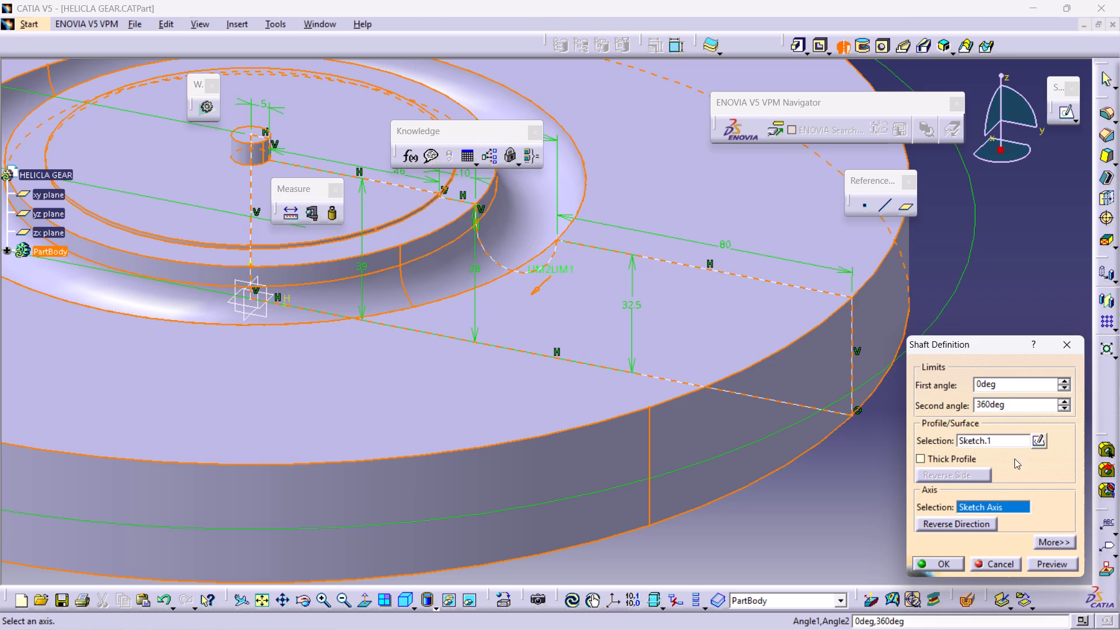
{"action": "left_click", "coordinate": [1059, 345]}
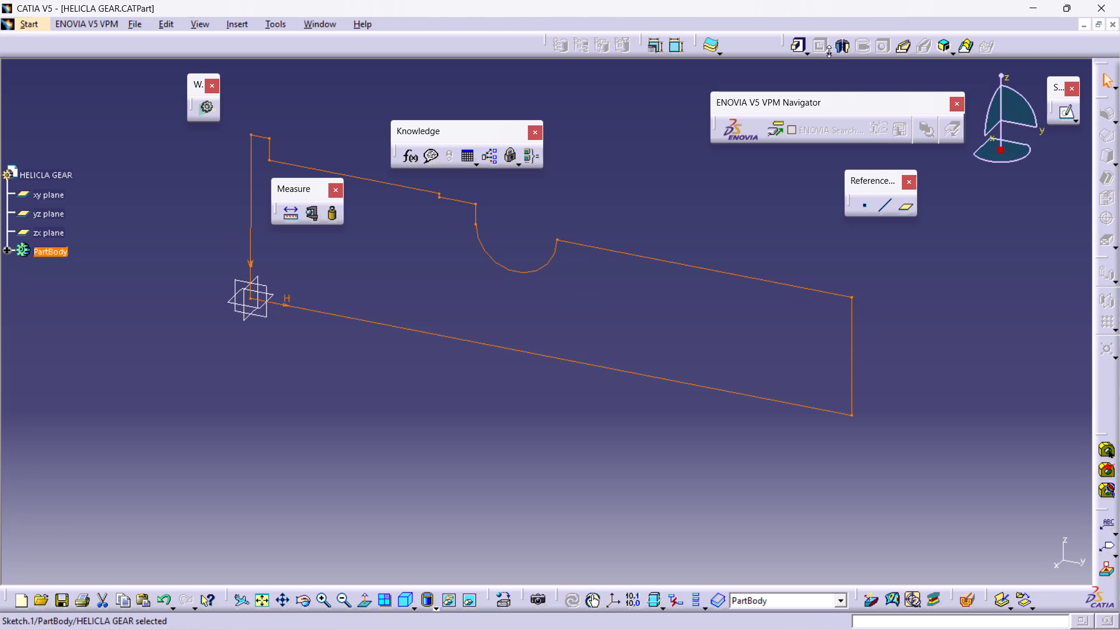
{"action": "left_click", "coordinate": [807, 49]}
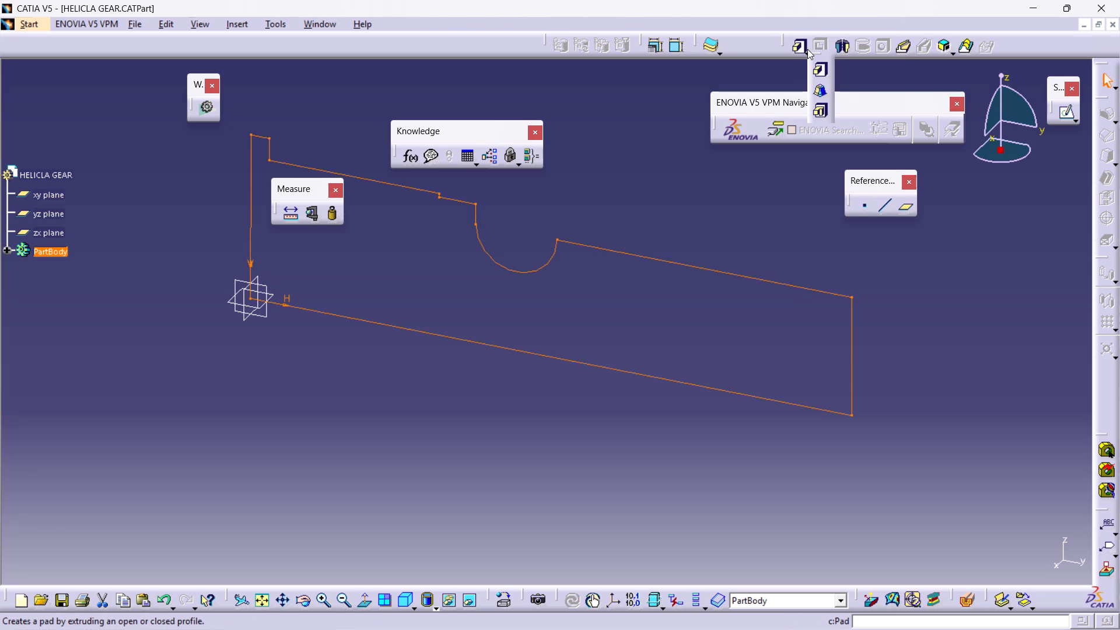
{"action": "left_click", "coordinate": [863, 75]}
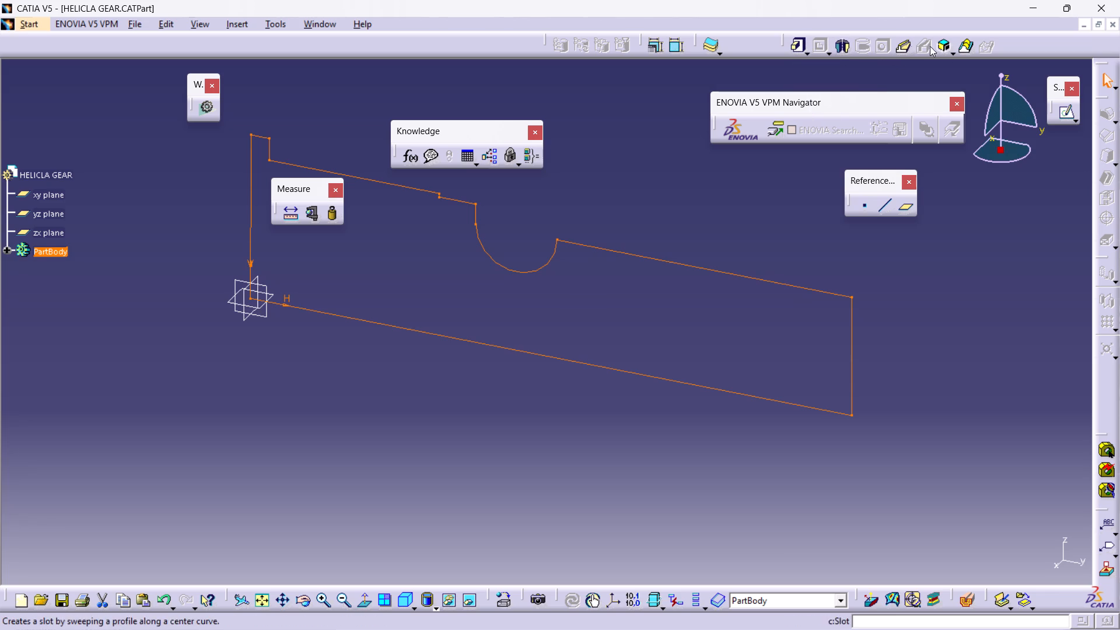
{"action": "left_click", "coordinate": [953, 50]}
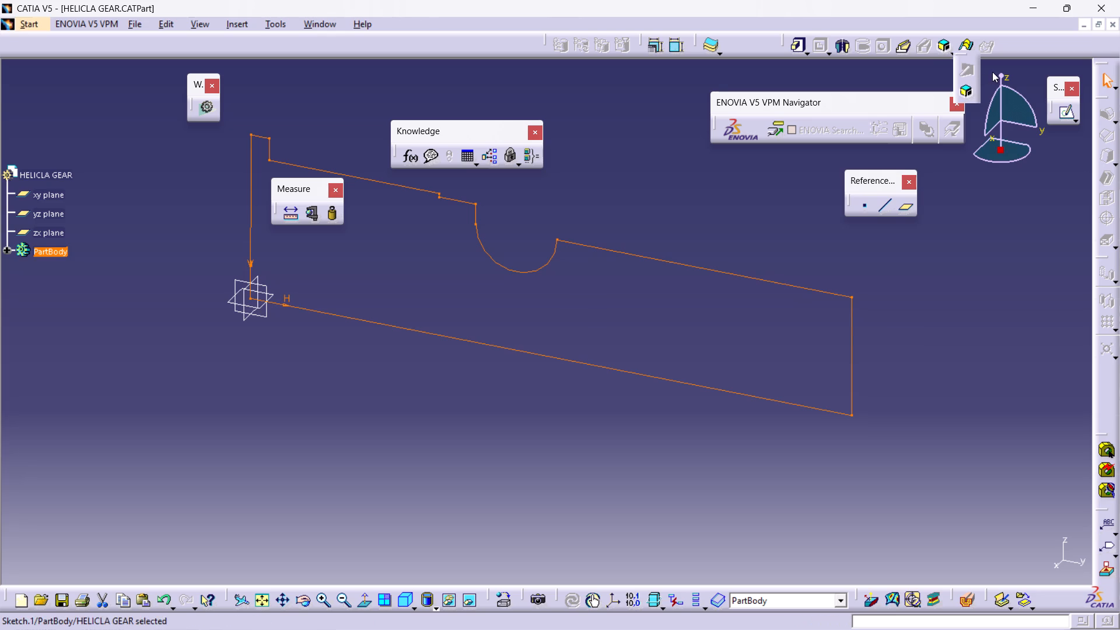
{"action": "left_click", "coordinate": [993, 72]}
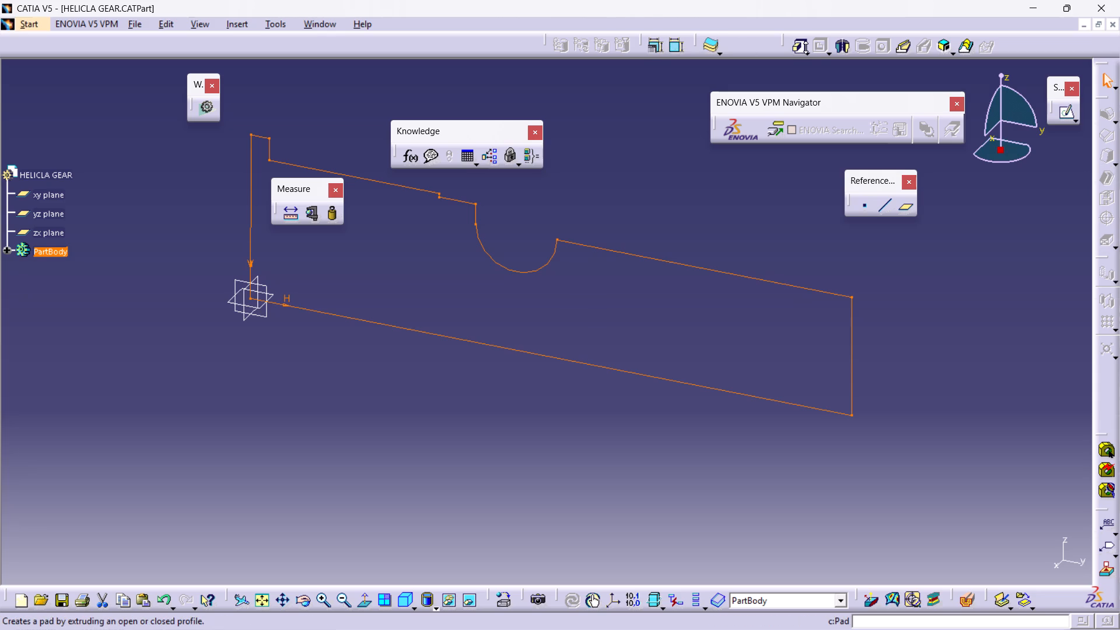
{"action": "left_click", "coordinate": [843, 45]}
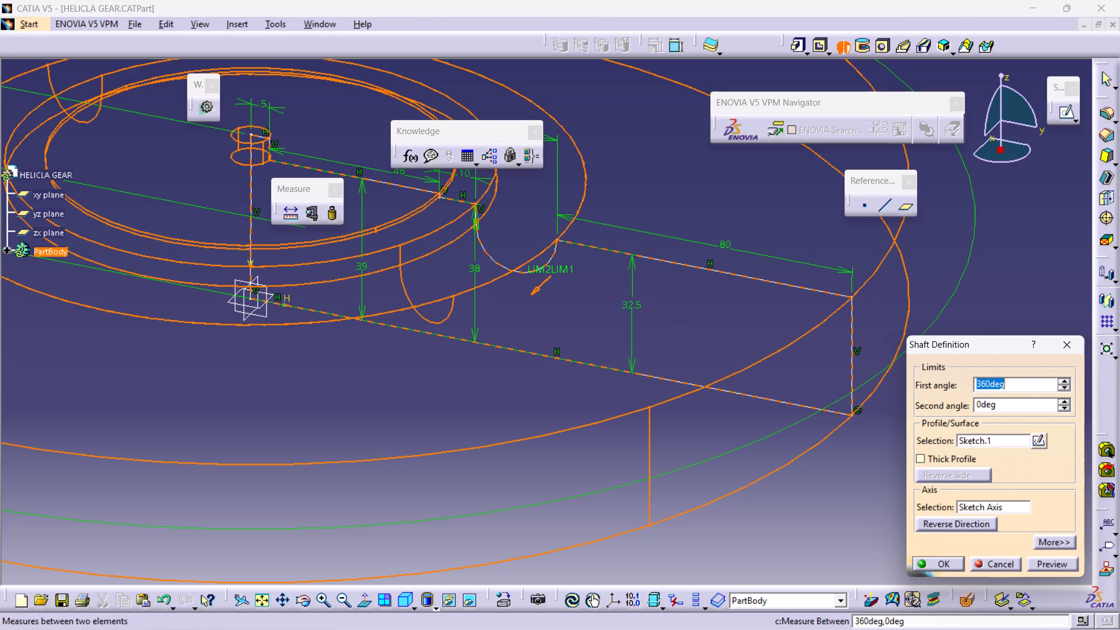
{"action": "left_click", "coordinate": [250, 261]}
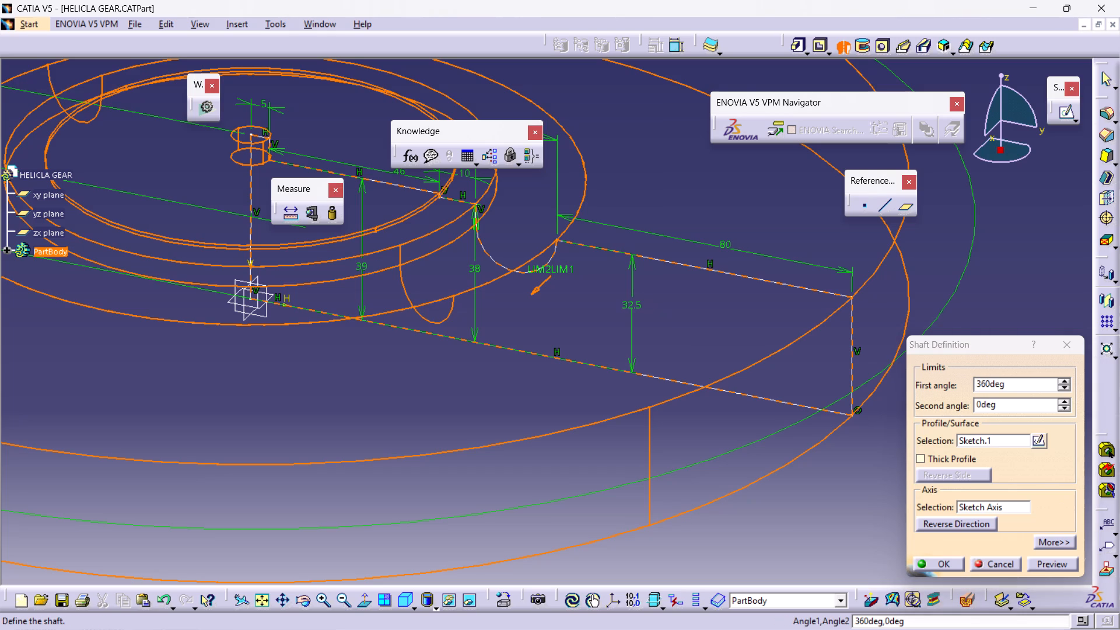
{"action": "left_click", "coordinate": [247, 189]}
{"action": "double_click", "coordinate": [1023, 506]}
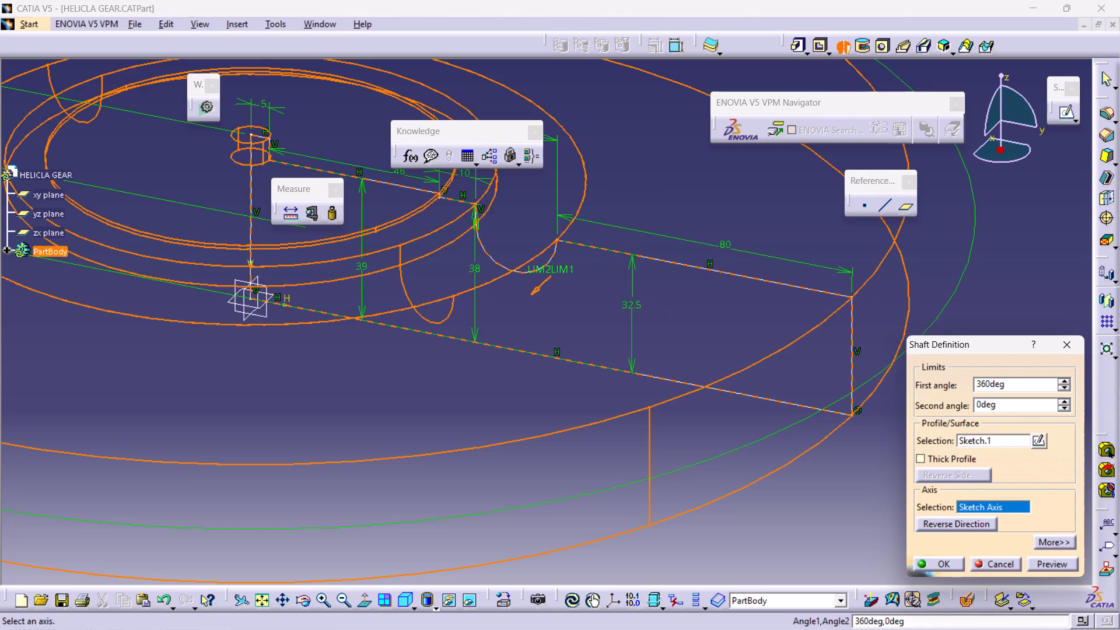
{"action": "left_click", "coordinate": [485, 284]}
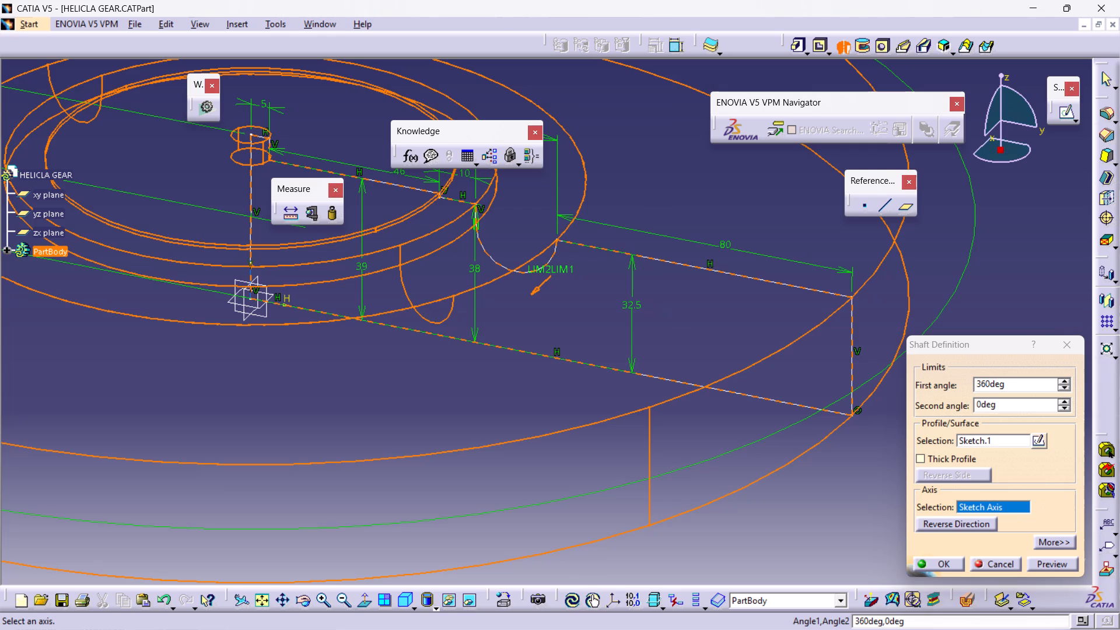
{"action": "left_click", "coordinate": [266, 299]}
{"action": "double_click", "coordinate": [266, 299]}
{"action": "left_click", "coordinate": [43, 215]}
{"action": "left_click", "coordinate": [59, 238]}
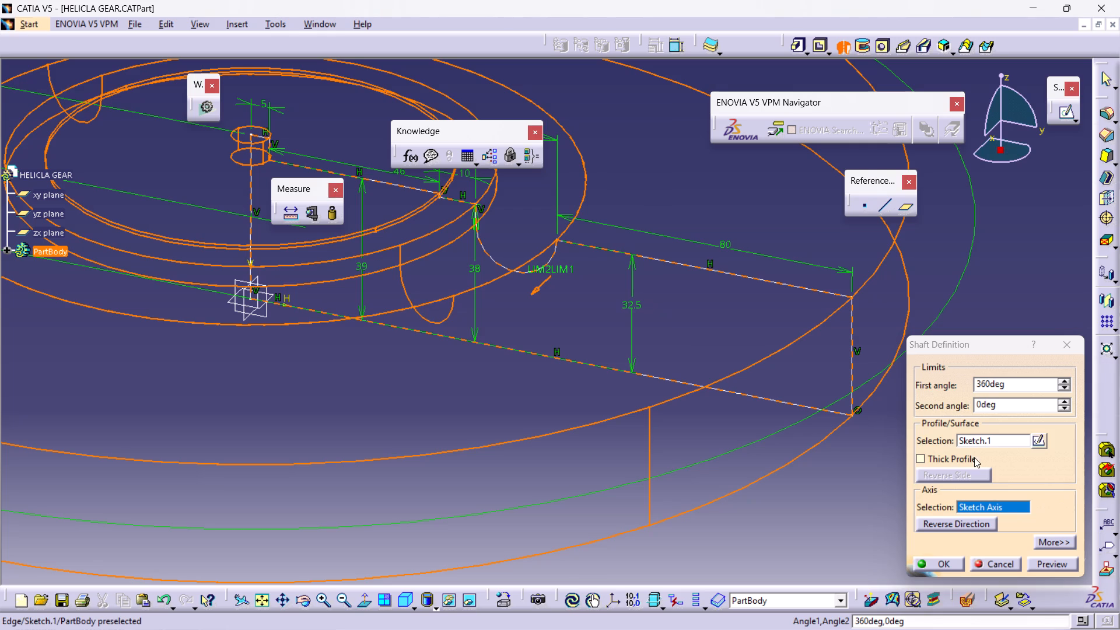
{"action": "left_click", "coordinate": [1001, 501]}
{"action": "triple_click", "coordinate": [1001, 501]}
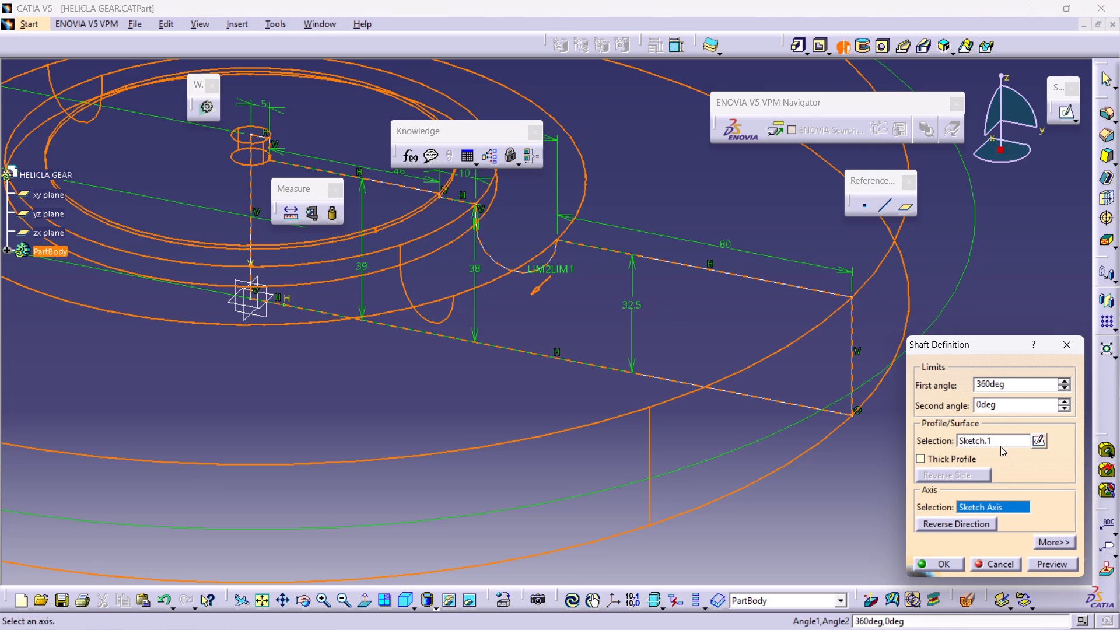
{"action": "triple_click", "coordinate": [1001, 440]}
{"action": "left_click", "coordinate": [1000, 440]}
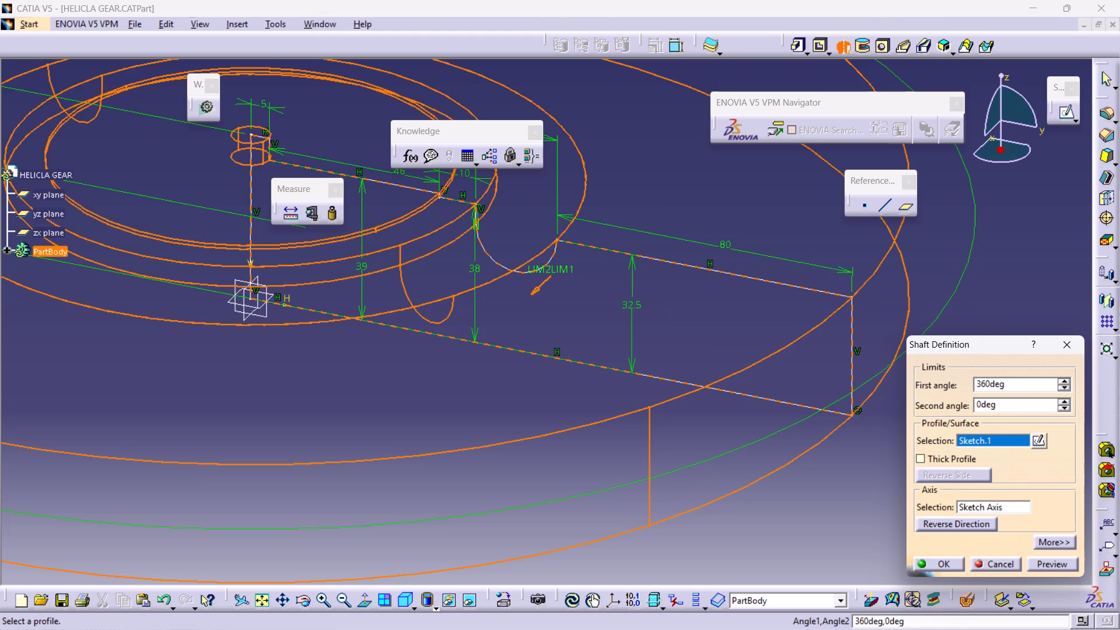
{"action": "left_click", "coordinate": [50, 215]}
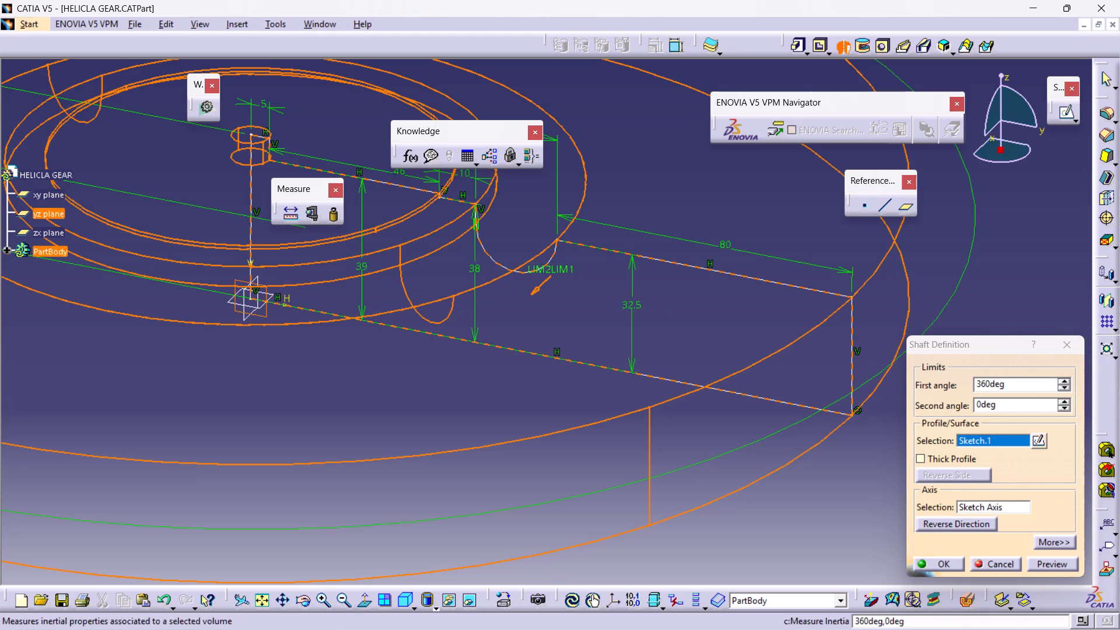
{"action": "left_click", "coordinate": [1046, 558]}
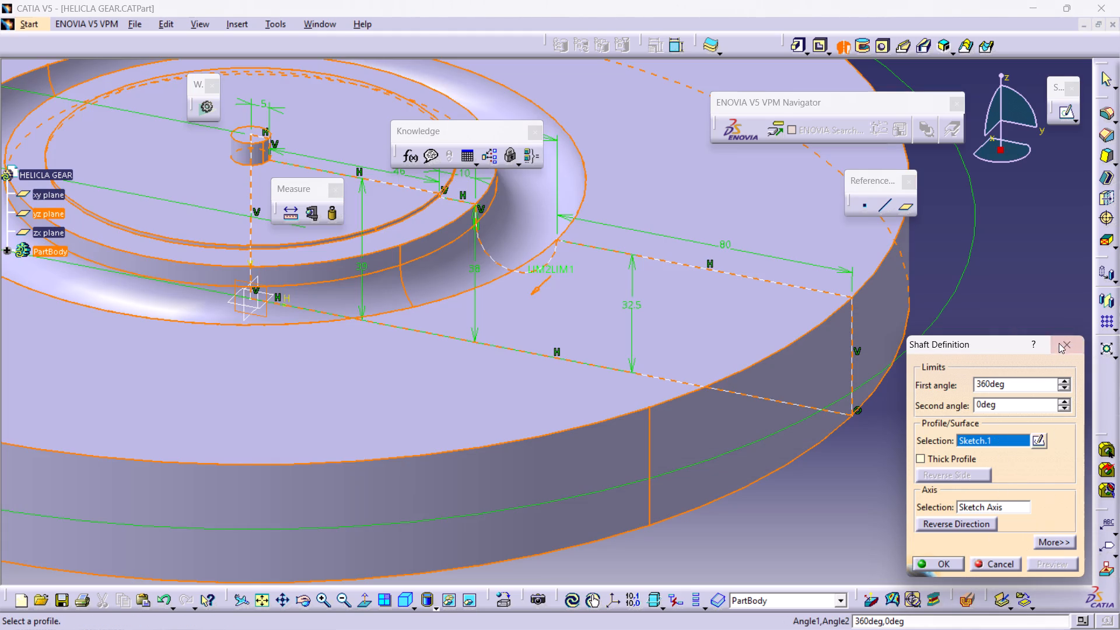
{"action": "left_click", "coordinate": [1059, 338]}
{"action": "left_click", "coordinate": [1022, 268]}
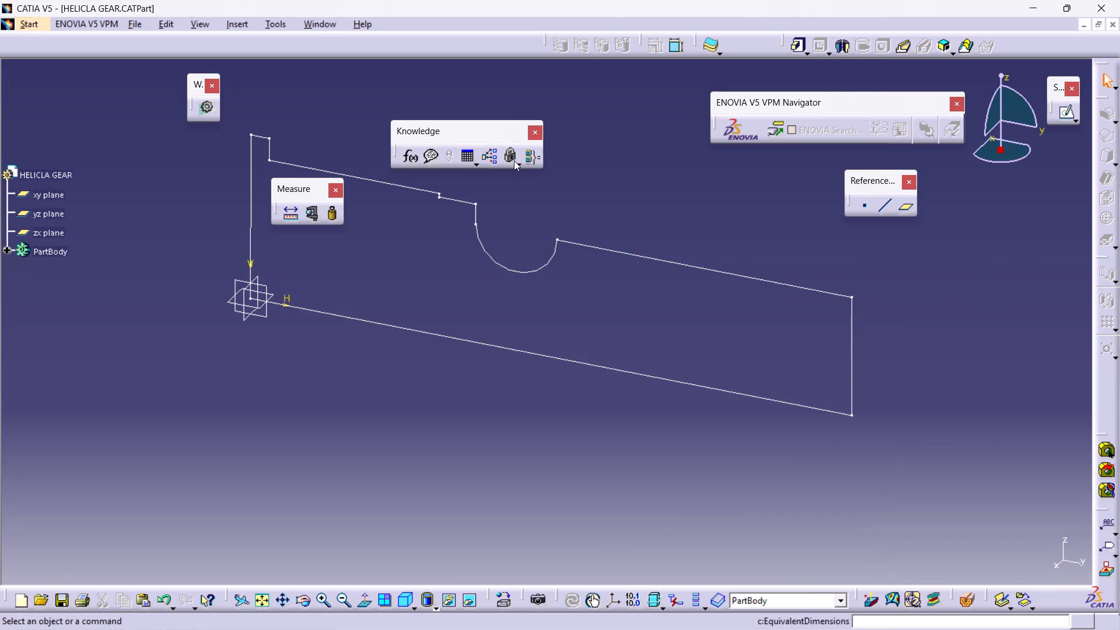
Define a shaft from the closed profile with first angle 0 and second angle 360 degrees, using the profile's long bottom line as axis.
{"action": "left_click", "coordinate": [843, 51]}
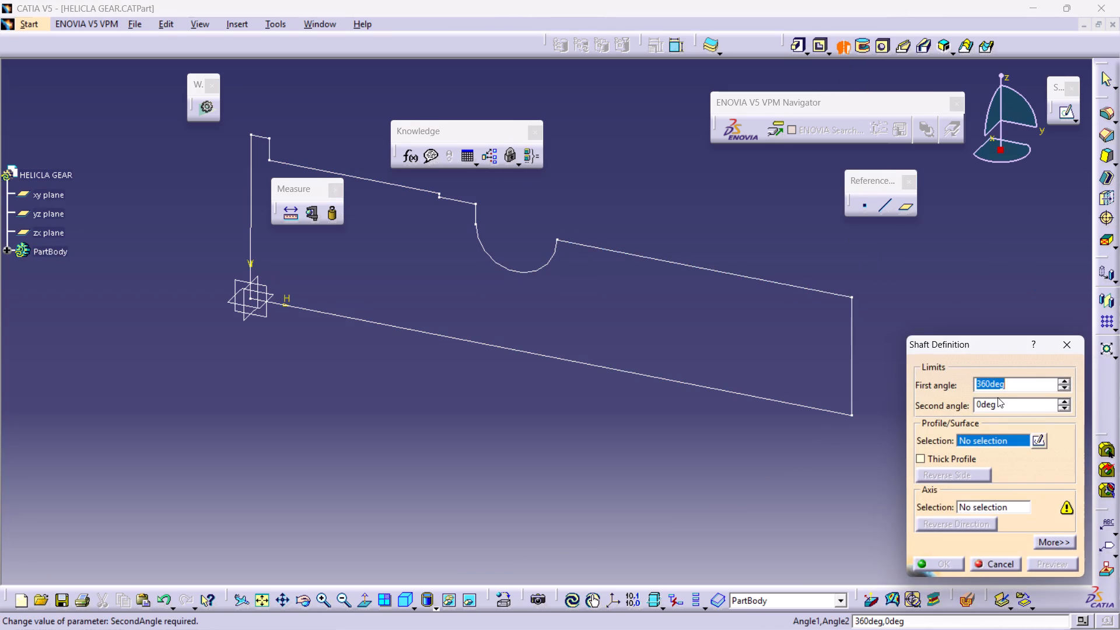
{"action": "key", "text": "0"}
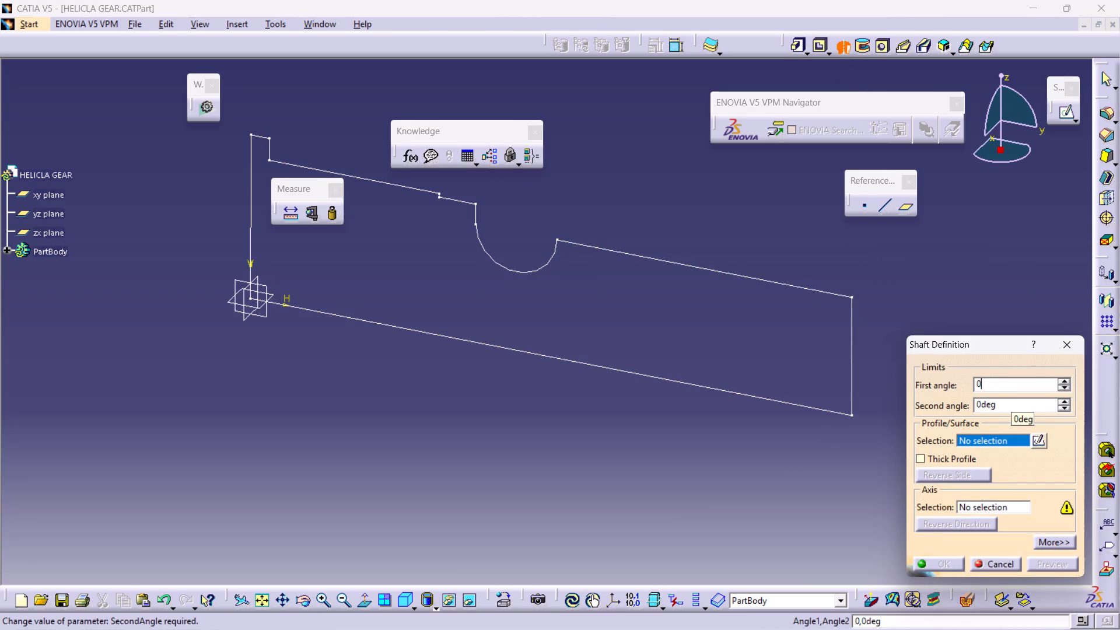
{"action": "left_click_drag", "start_coordinate": [1023, 409], "coordinate": [921, 405]}
{"action": "type", "text": "360"}
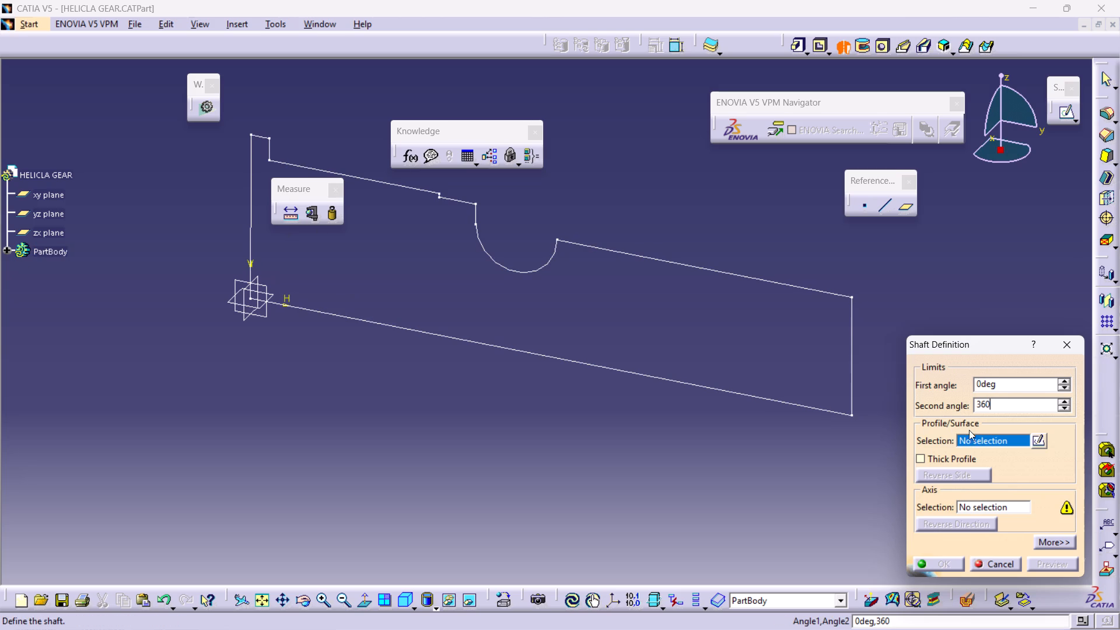
{"action": "left_click", "coordinate": [853, 394]}
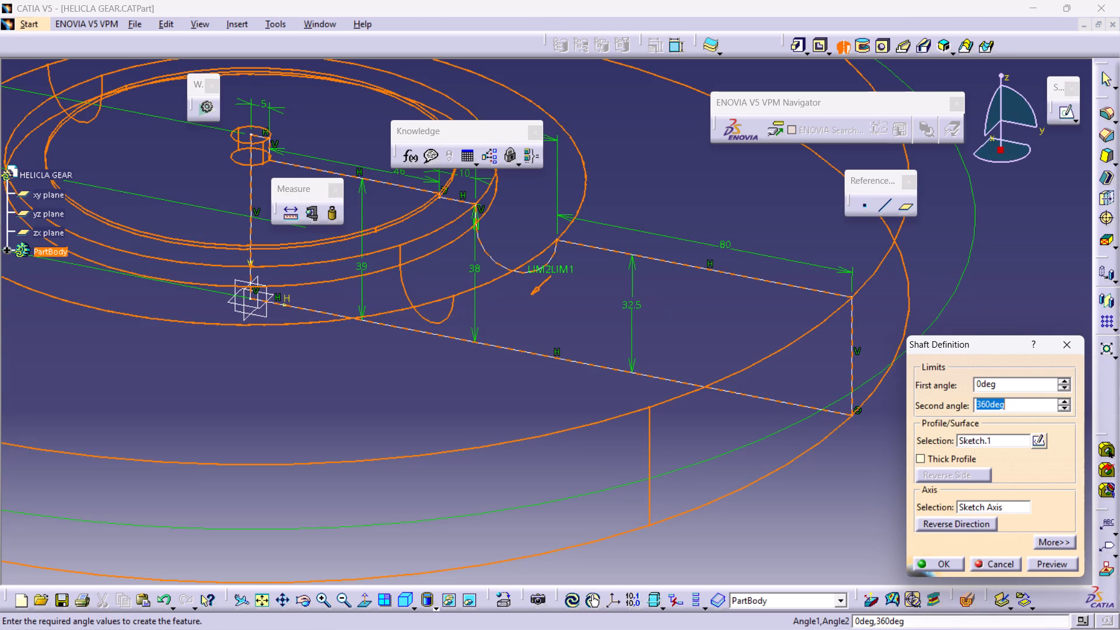
{"action": "left_click", "coordinate": [532, 292]}
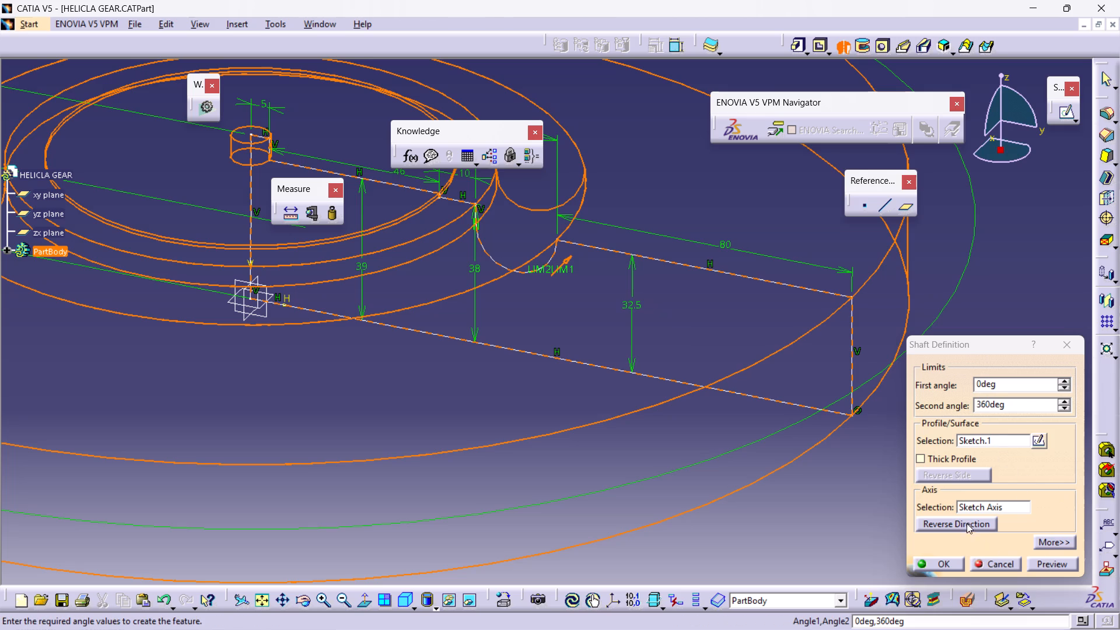
{"action": "left_click_drag", "start_coordinate": [1001, 503], "coordinate": [991, 506]}
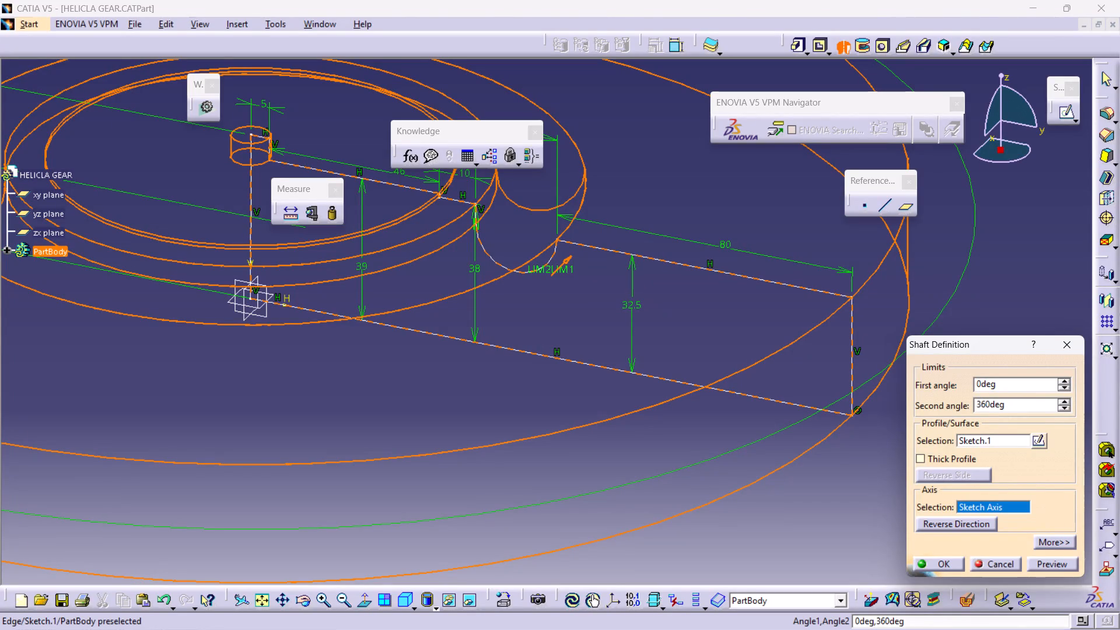
{"action": "left_click", "coordinate": [329, 312]}
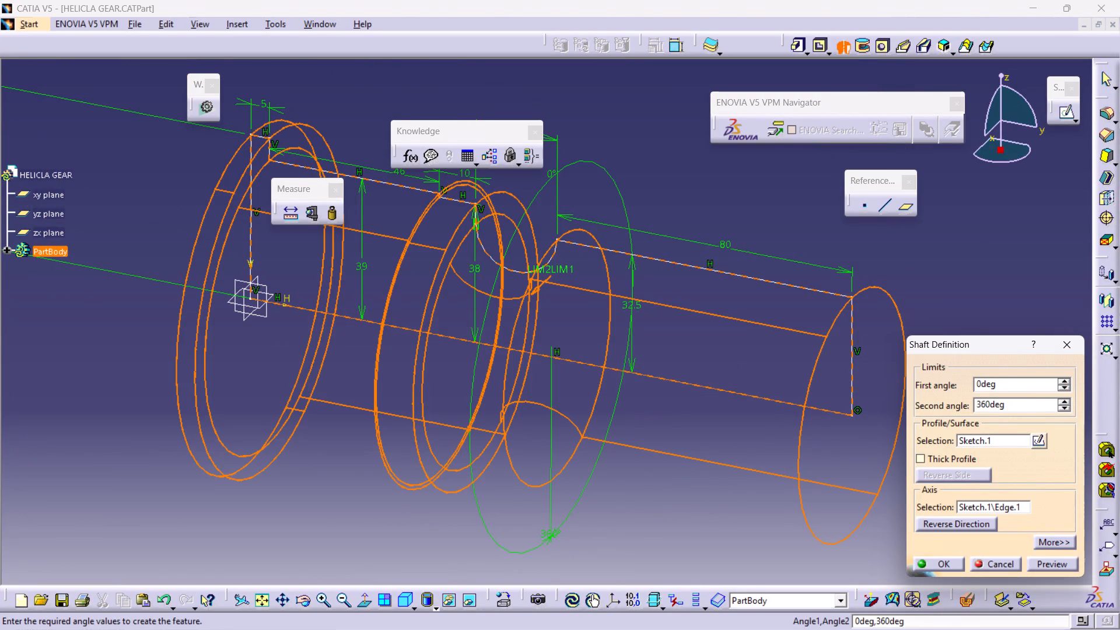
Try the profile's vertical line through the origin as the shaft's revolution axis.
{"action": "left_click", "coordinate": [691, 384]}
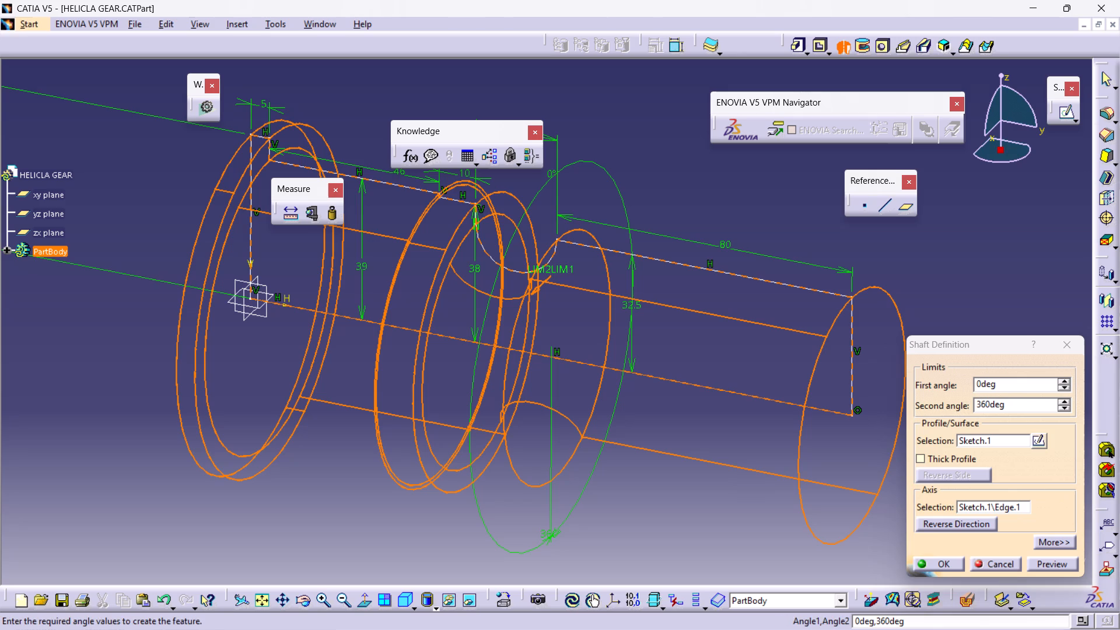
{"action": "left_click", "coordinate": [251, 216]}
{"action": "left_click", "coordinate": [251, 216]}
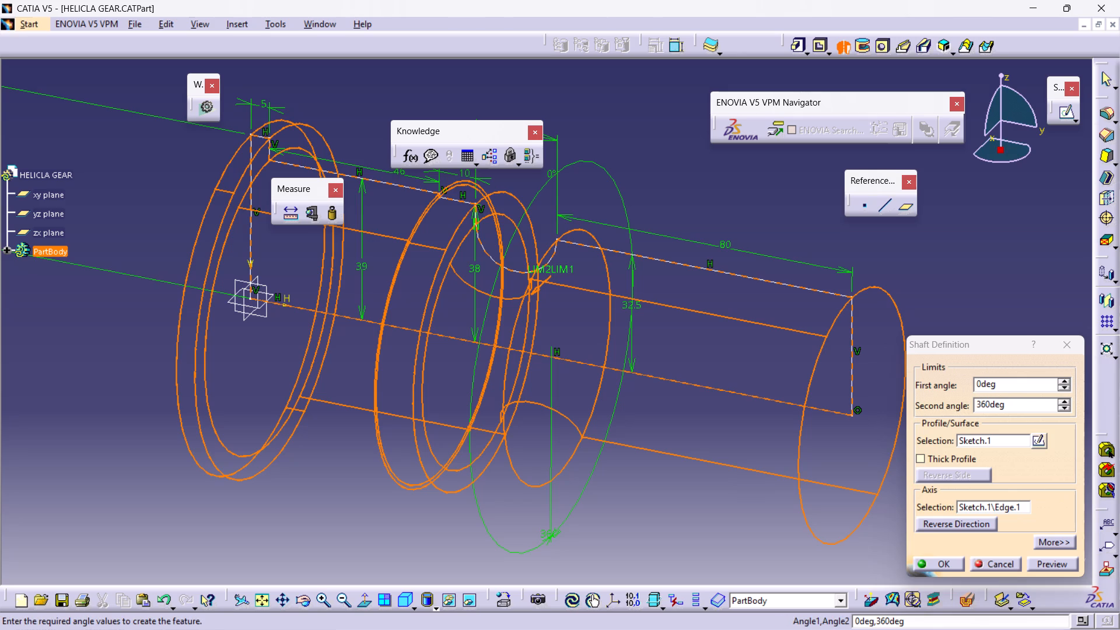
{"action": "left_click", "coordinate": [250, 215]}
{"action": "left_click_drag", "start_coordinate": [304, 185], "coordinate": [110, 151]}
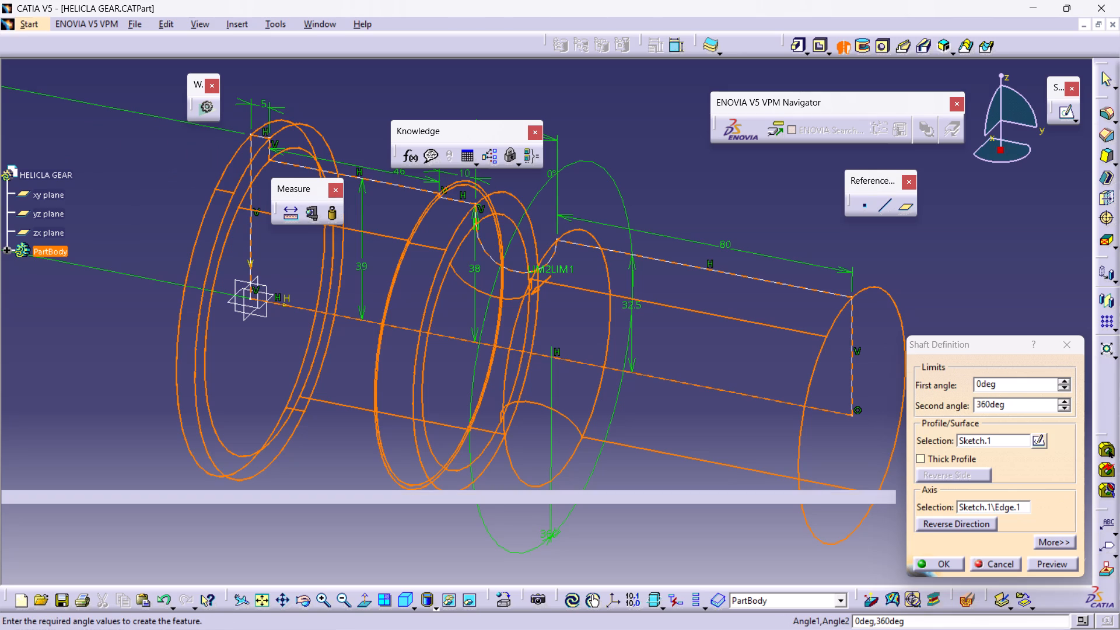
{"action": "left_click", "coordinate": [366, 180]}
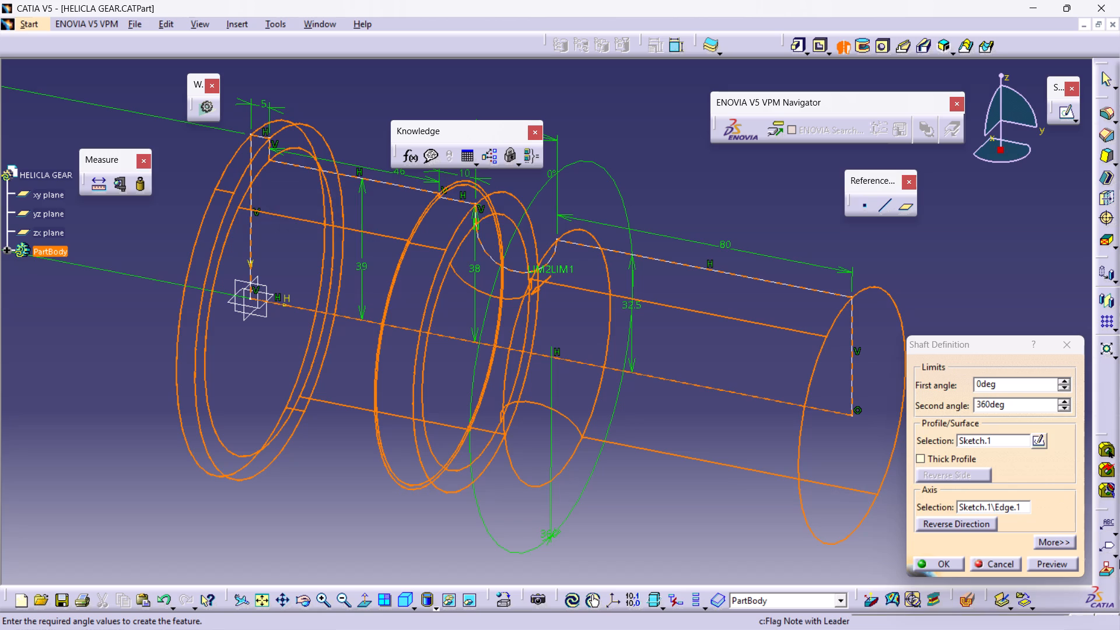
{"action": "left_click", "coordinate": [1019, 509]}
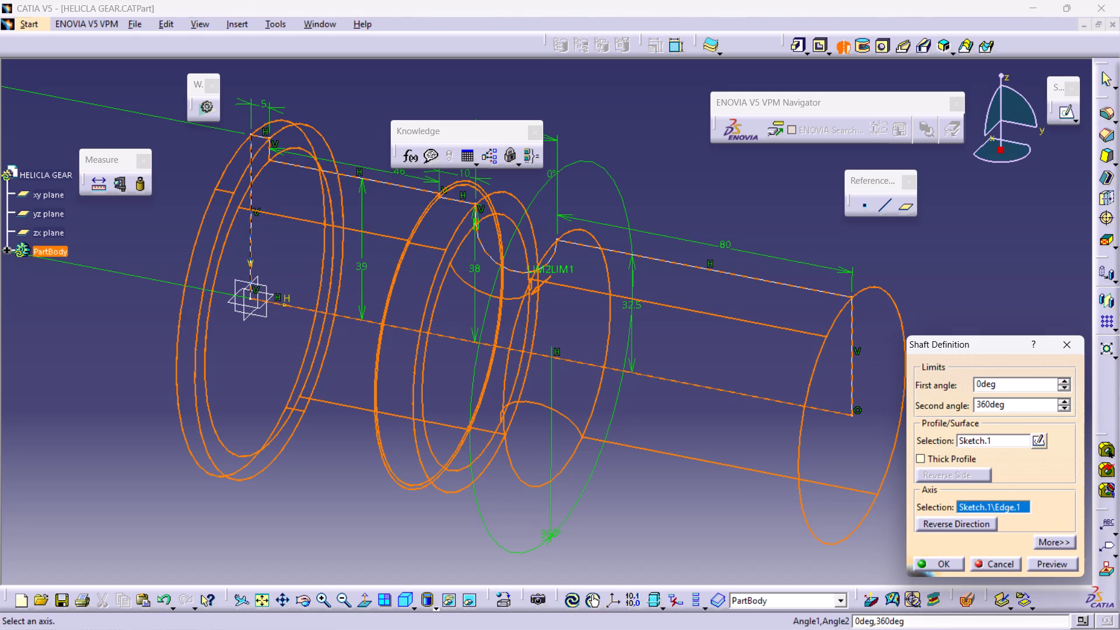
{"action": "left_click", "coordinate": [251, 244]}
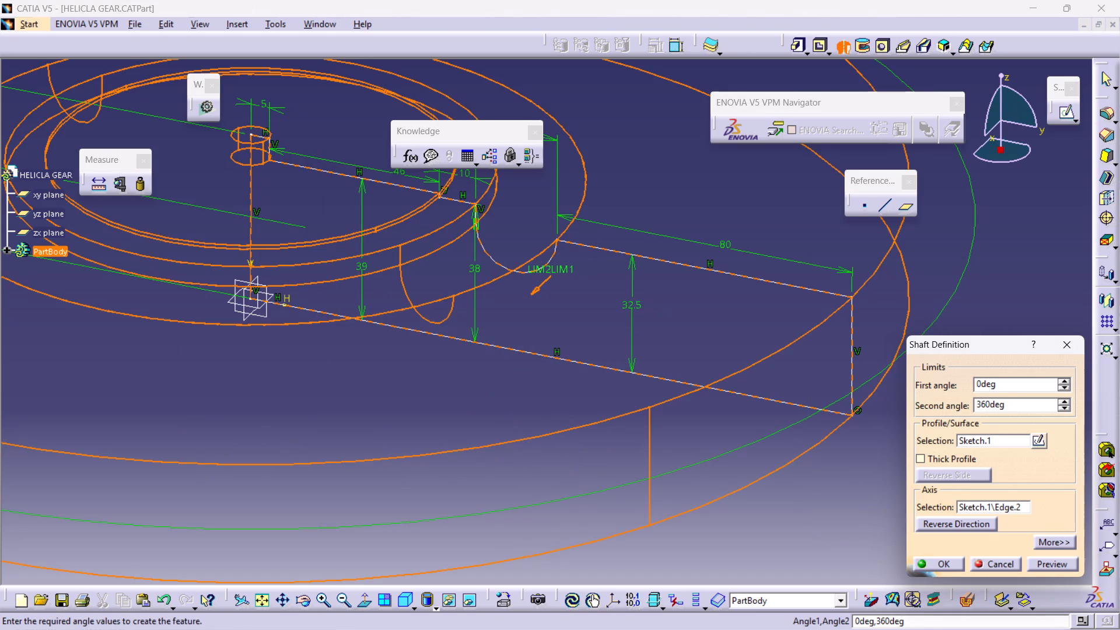
Set the shaft's axis to the profile's long bottom line along the horizontal axis and create the shaft.
{"action": "double_click", "coordinate": [1021, 507]}
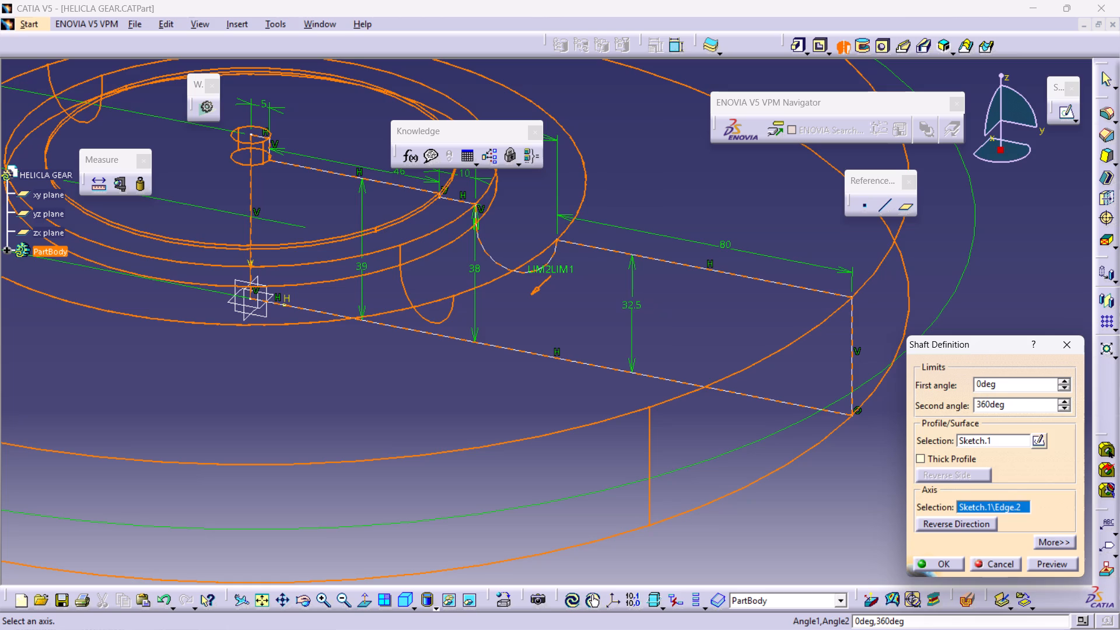
{"action": "left_click", "coordinate": [514, 350]}
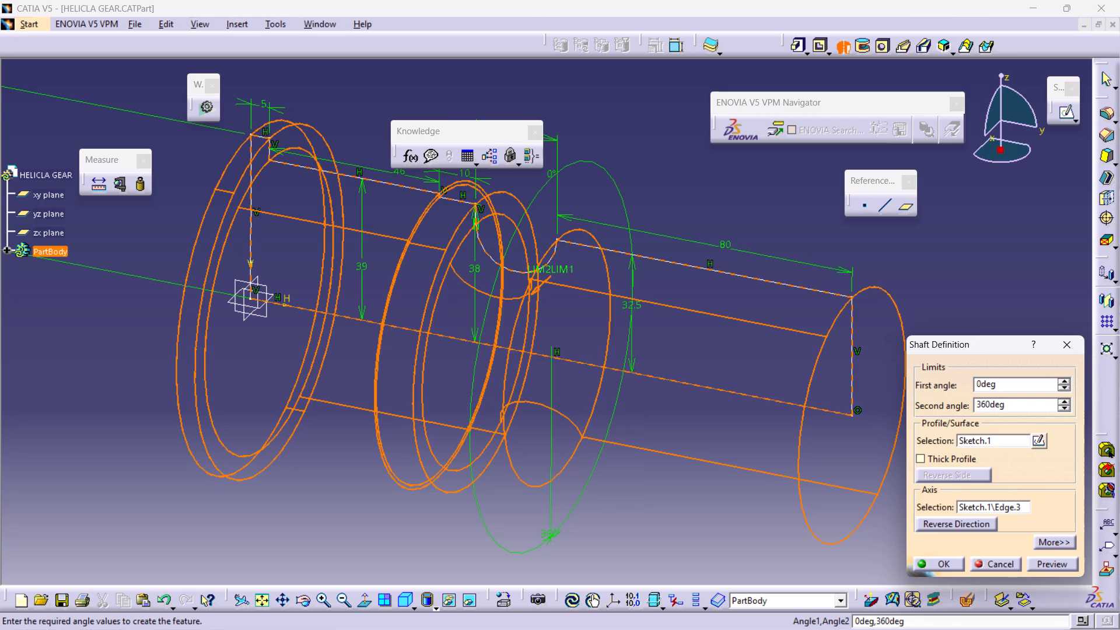
{"action": "scroll", "coordinate": [691, 266], "scroll_direction": "down", "scroll_amount": 1}
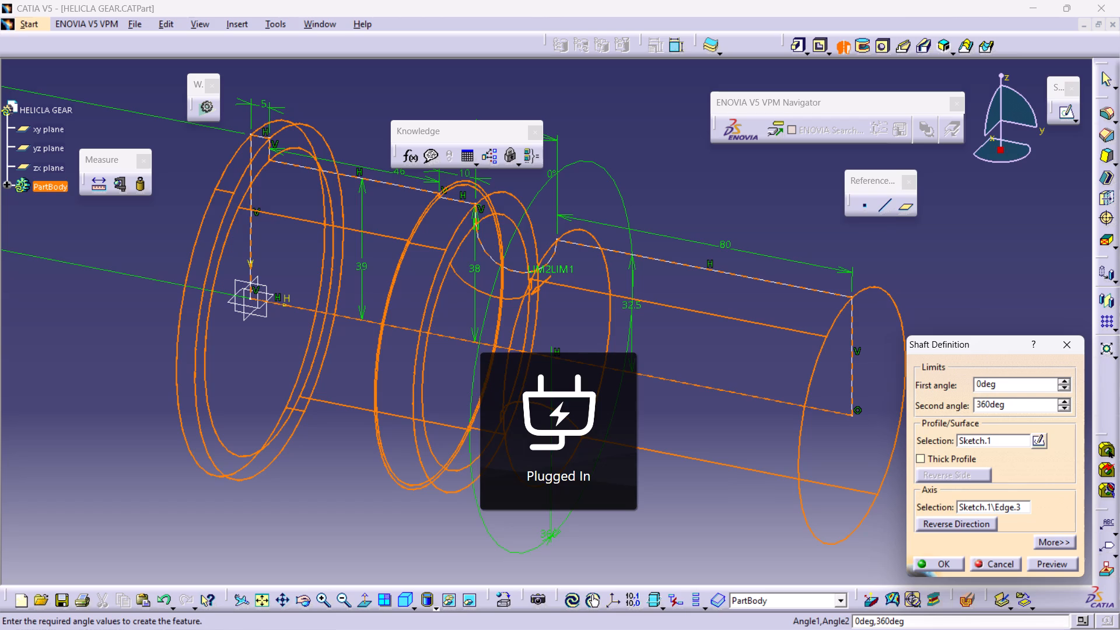
{"action": "left_click", "coordinate": [930, 566]}
{"action": "left_click", "coordinate": [944, 296]}
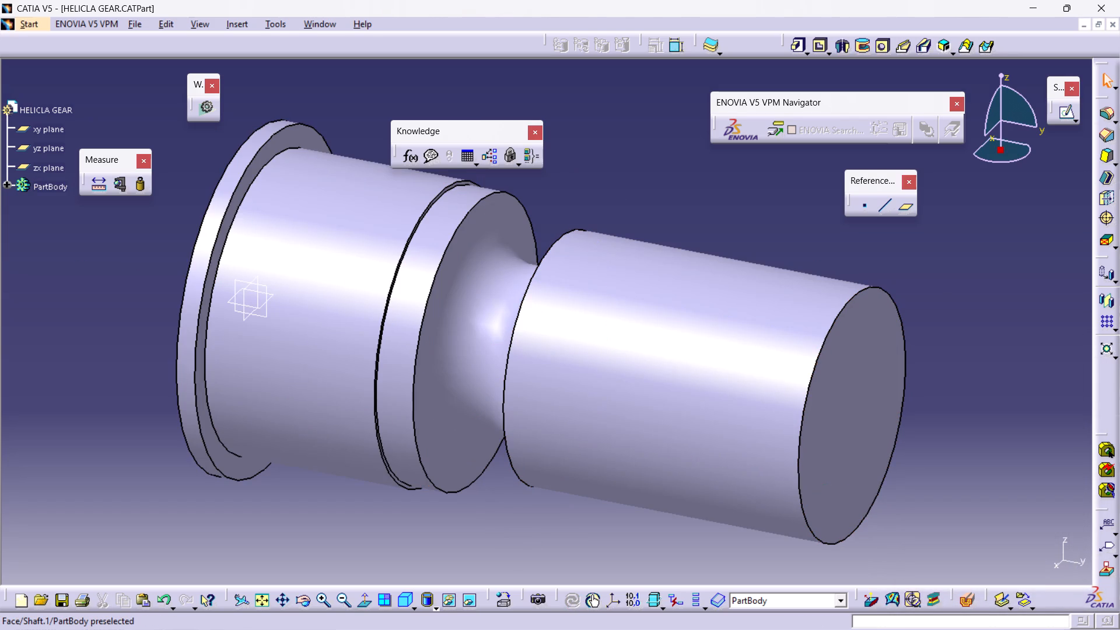
Start a reference plane of type Offset from plane with an offset of 32 mm.
{"action": "middle_click_drag", "start_coordinate": [773, 218], "coordinate": [794, 254], "text": "ctrl"}
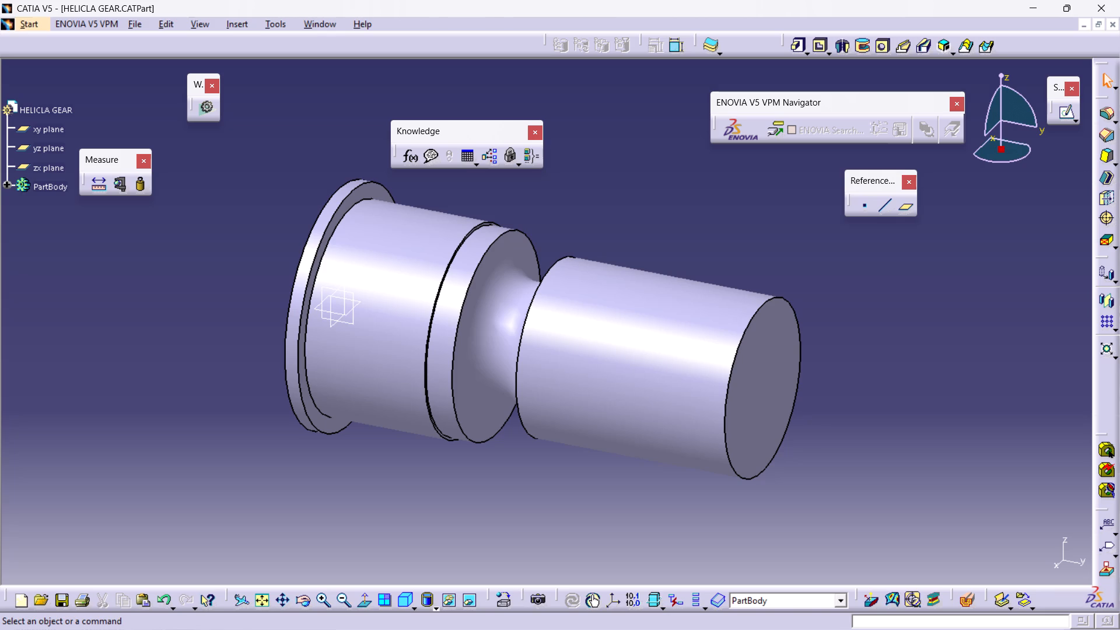
{"action": "left_click", "coordinate": [908, 204]}
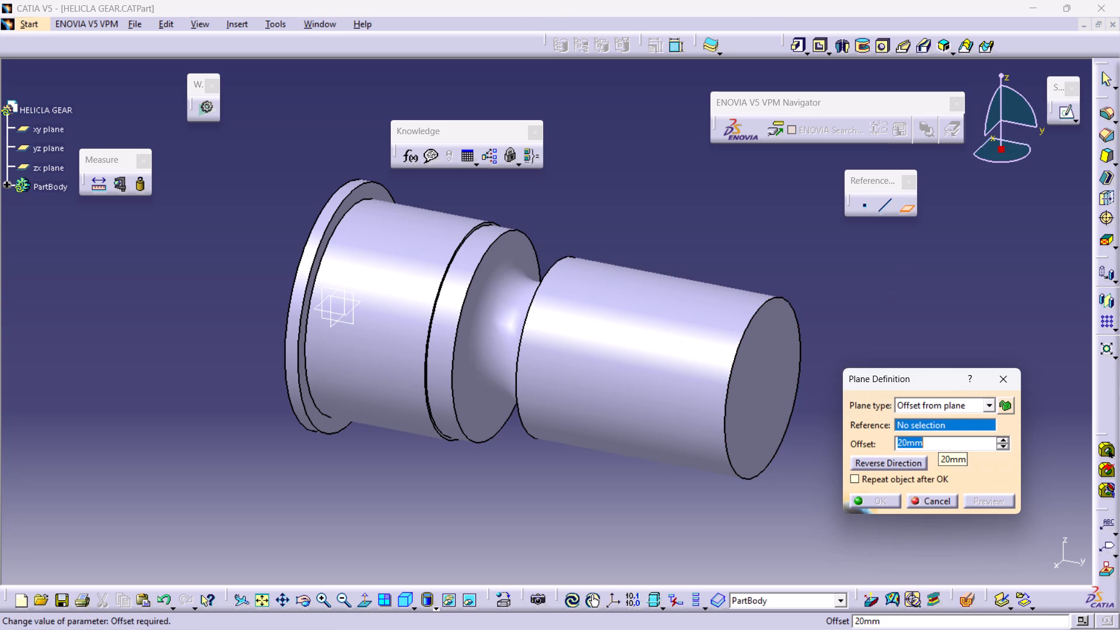
{"action": "type", "text": "32"}
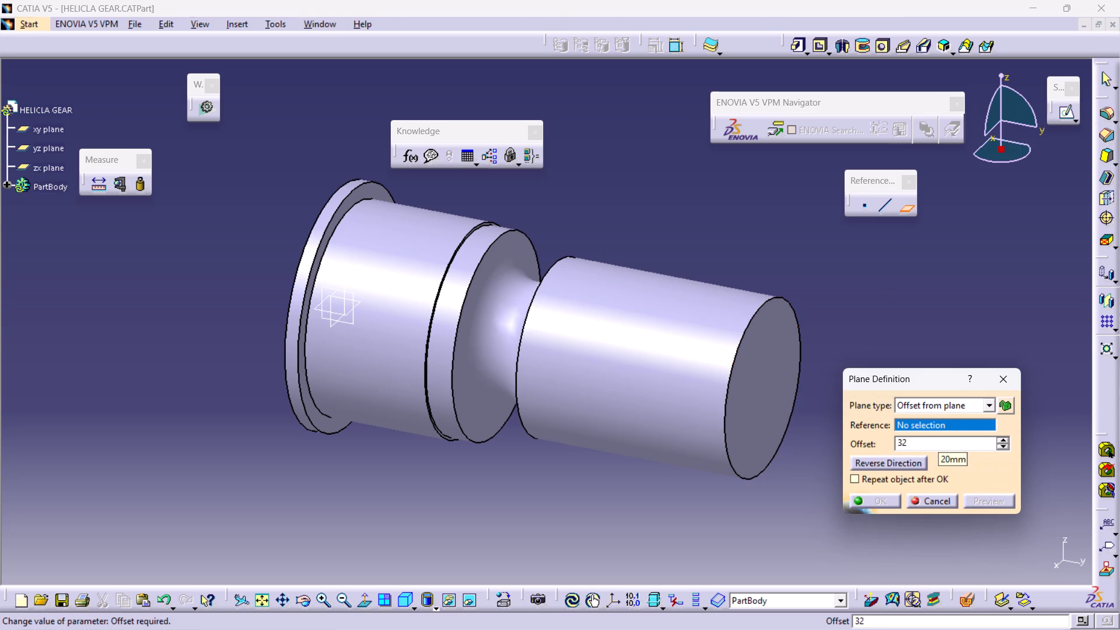
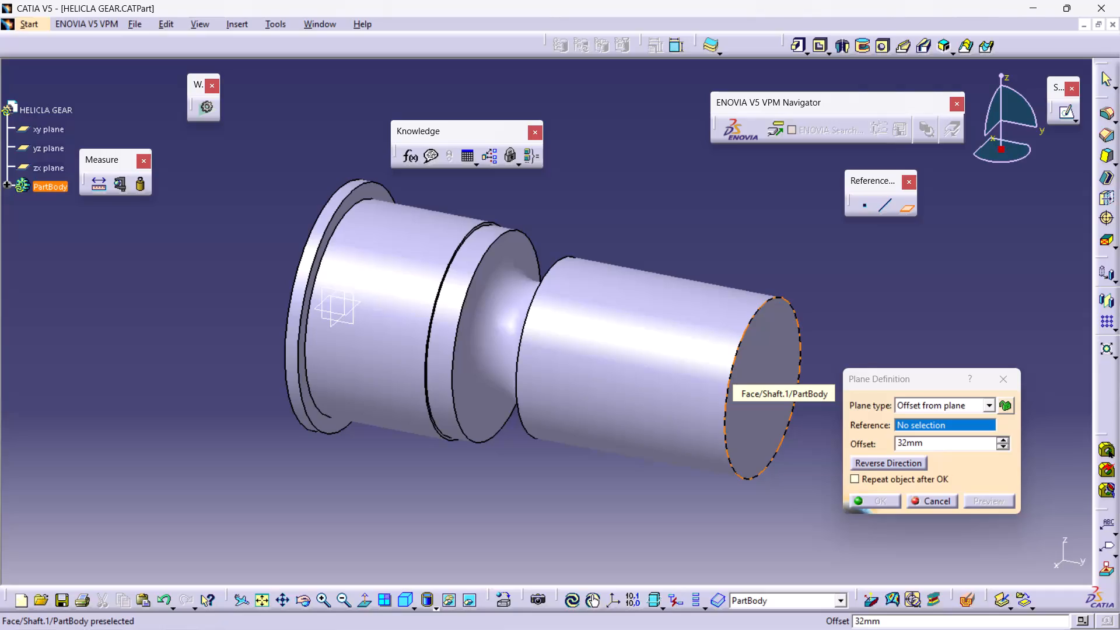
Create the reference plane 32 mm from the shaft's free end face, with the direction reversed into the shaft.
{"action": "left_click", "coordinate": [782, 377]}
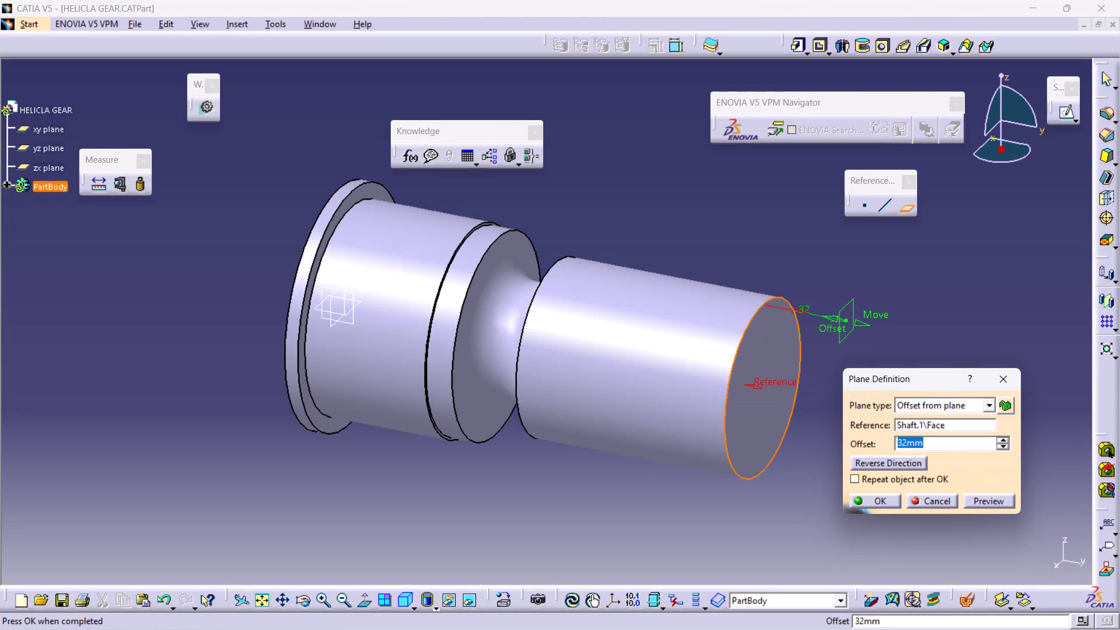
{"action": "left_click", "coordinate": [883, 460]}
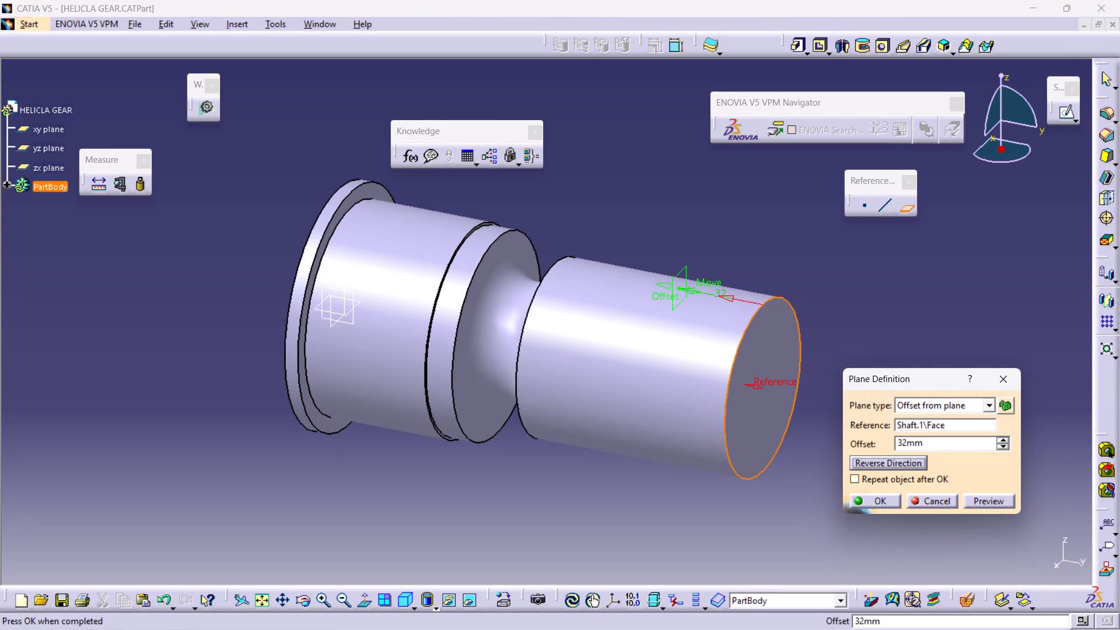
{"action": "left_click", "coordinate": [877, 505]}
{"action": "left_click", "coordinate": [863, 481]}
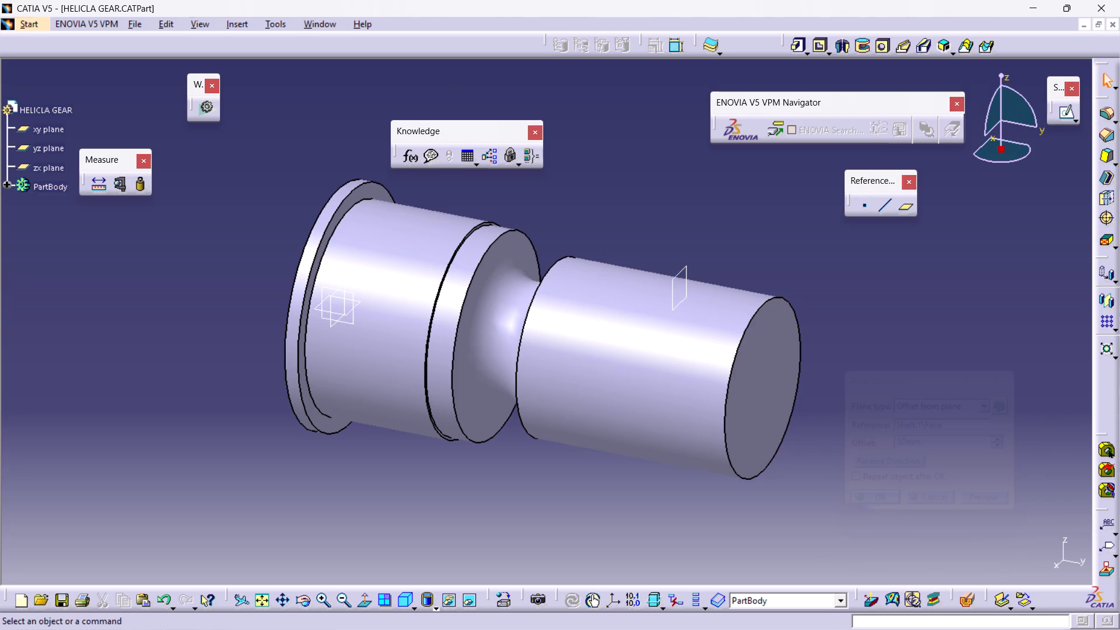
Open a sketch on the new offset plane and draw two circles centred on the origin, about 60 mm and 70 mm in radius.
{"action": "middle_click_drag", "start_coordinate": [940, 339], "coordinate": [890, 362]}
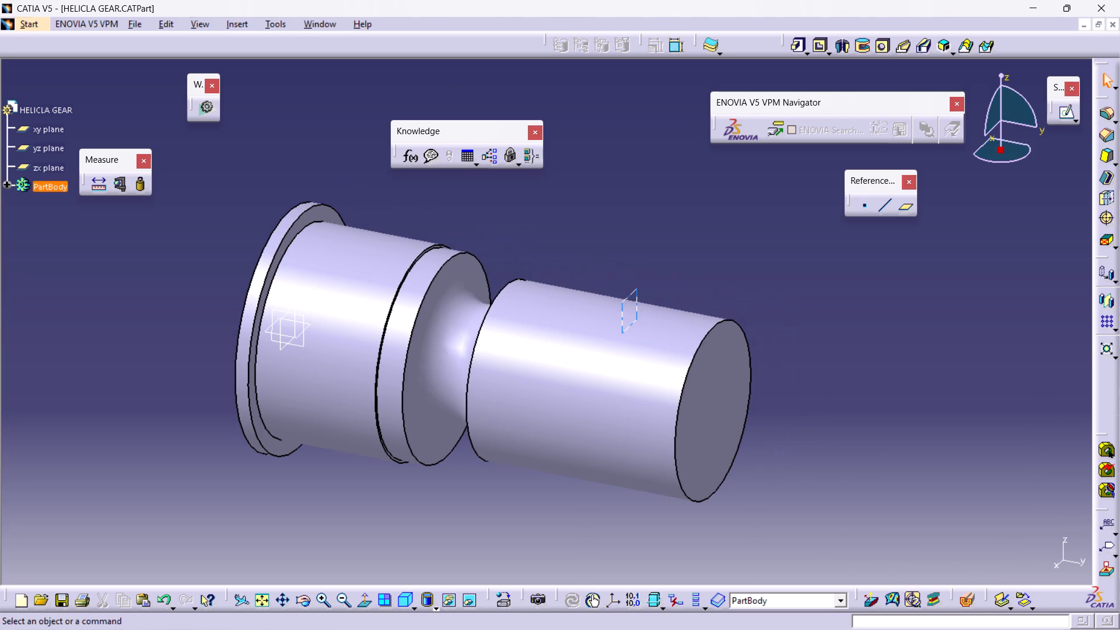
{"action": "left_click", "coordinate": [637, 289]}
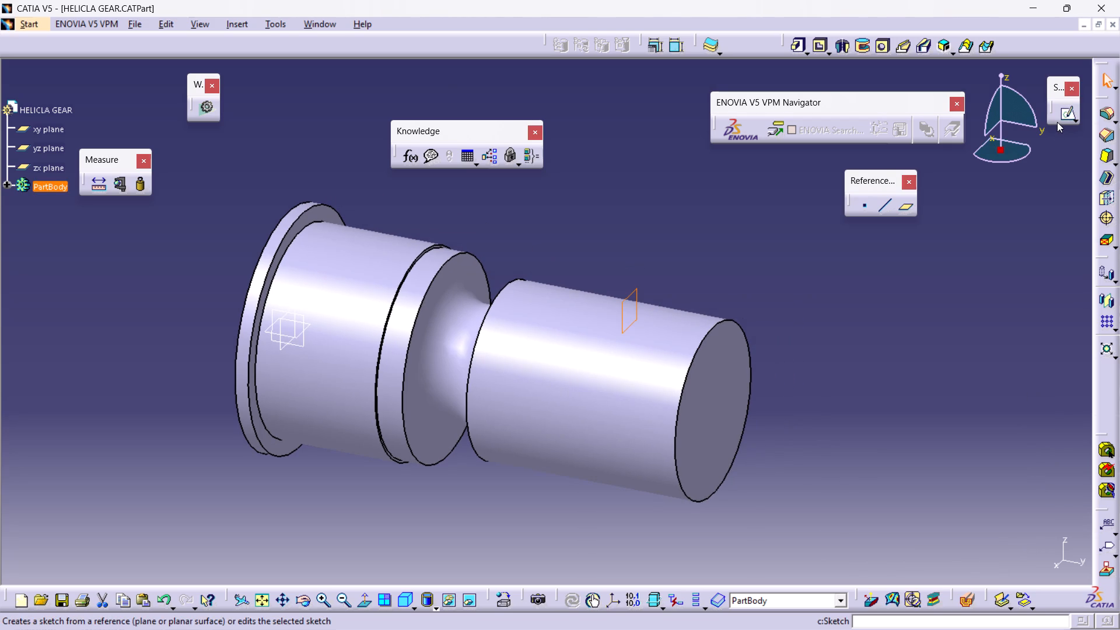
{"action": "left_click", "coordinate": [1063, 114]}
{"action": "middle_click_drag", "start_coordinate": [691, 261], "coordinate": [827, 250]}
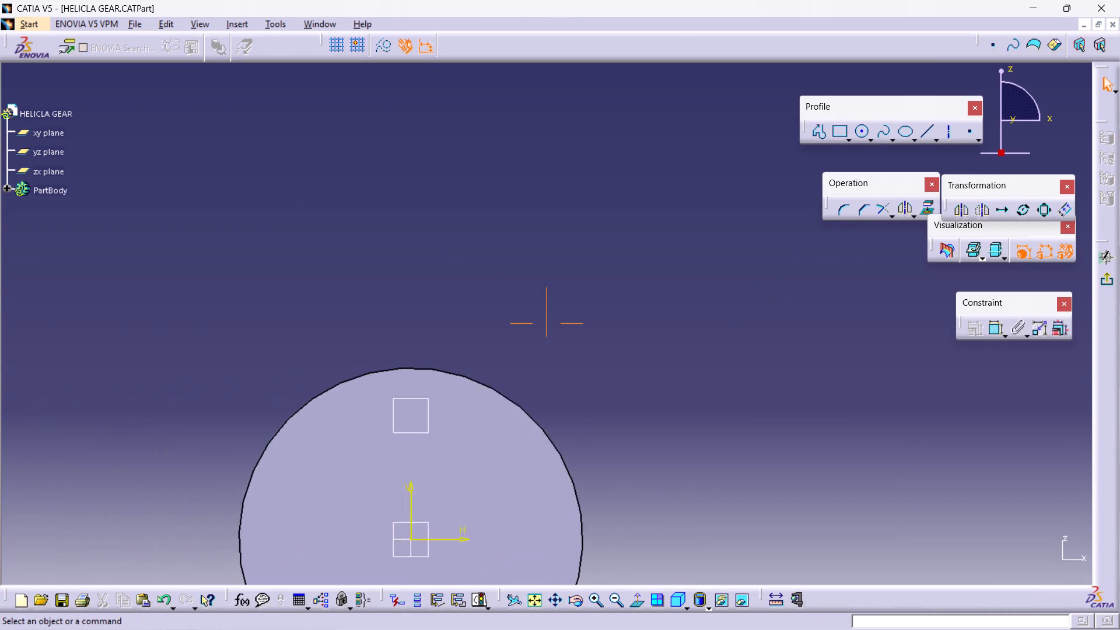
{"action": "middle_click_drag", "start_coordinate": [827, 250], "coordinate": [915, 134]}
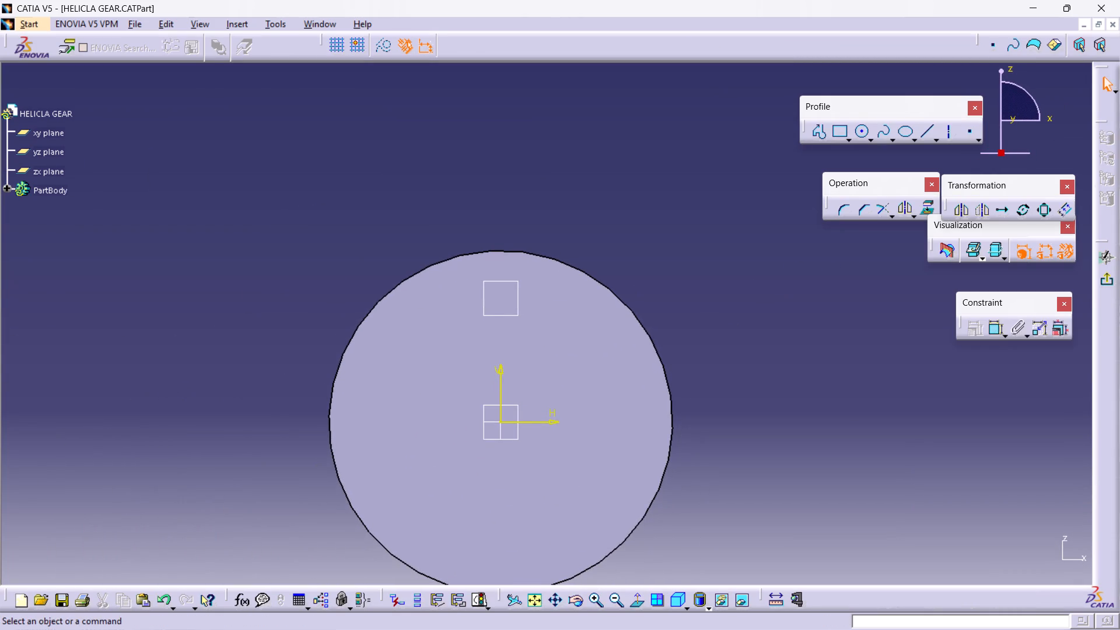
{"action": "middle_click_drag", "start_coordinate": [727, 261], "coordinate": [743, 223]}
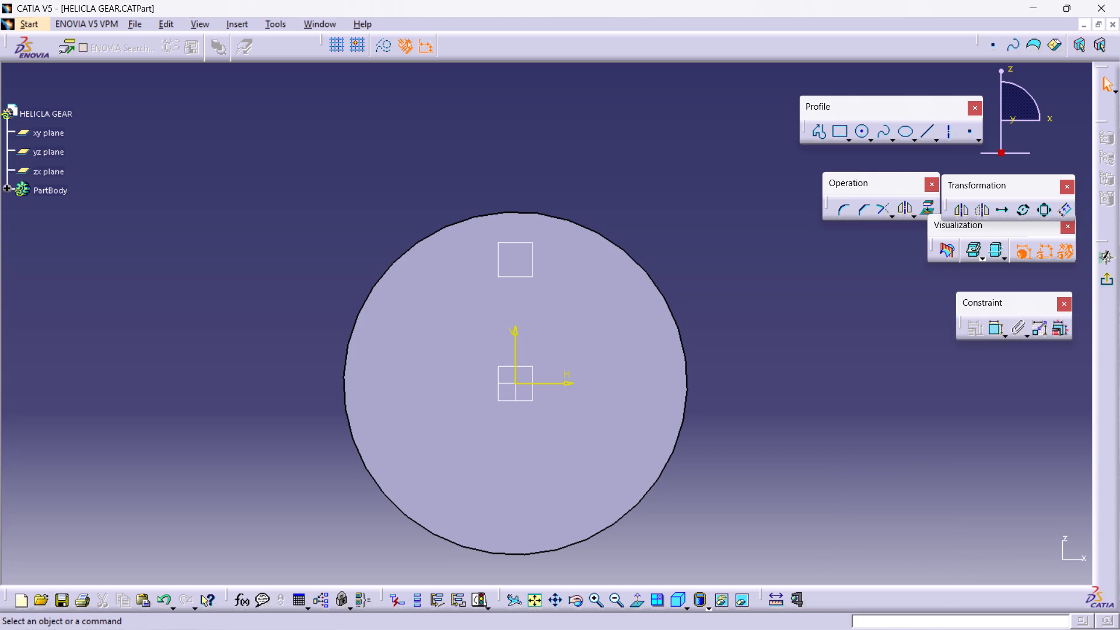
{"action": "double_click", "coordinate": [860, 133]}
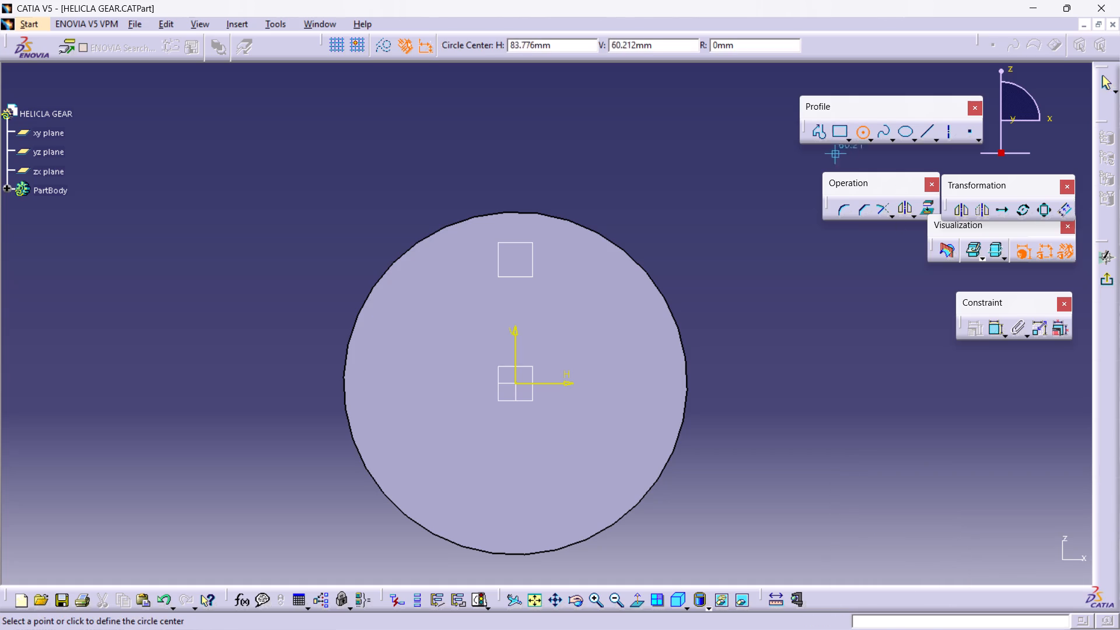
{"action": "left_click", "coordinate": [514, 384]}
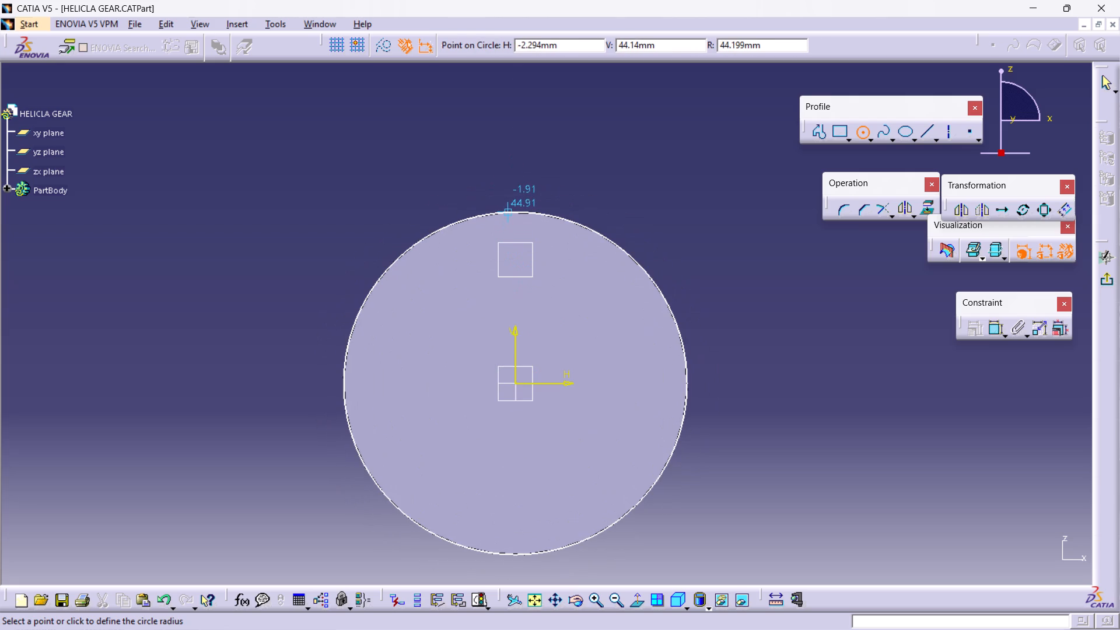
{"action": "left_click", "coordinate": [499, 153]}
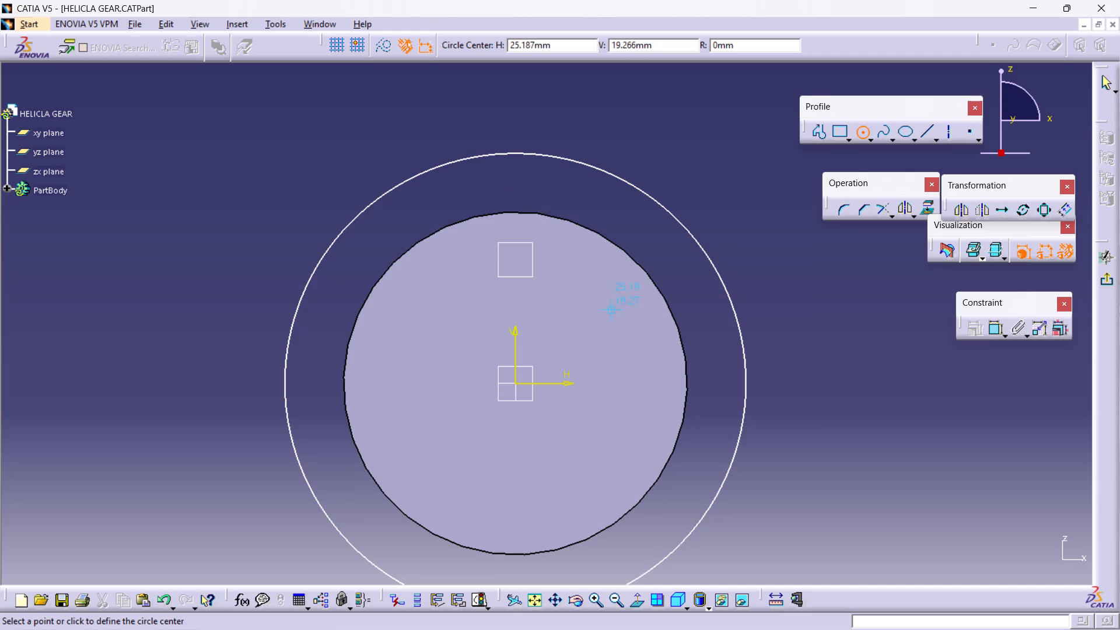
{"action": "key", "text": "ctrl+z"}
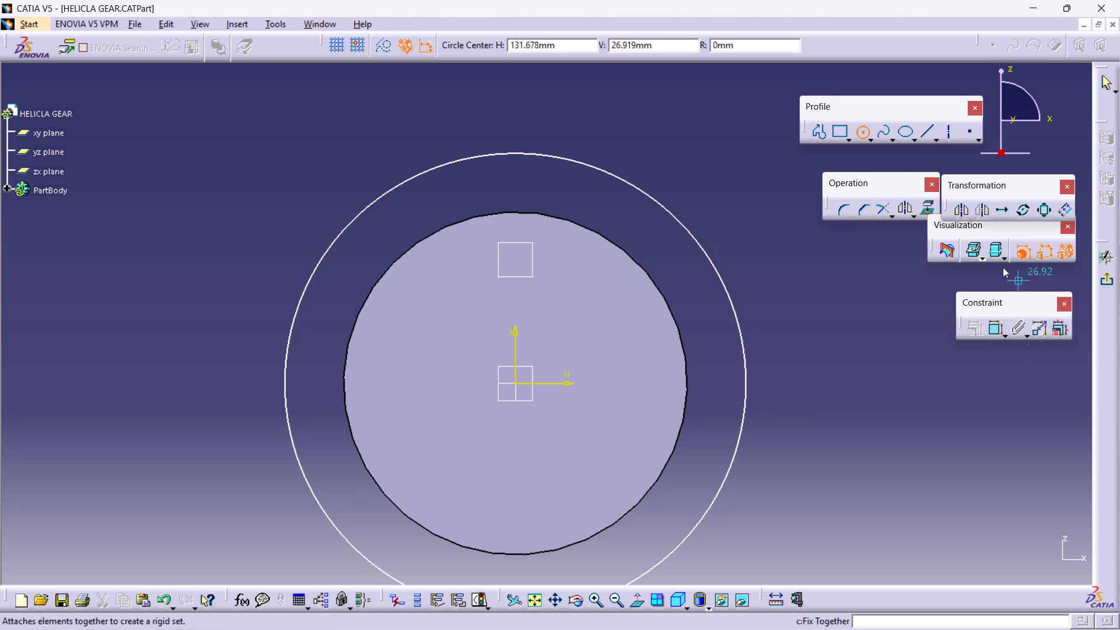
{"action": "left_click", "coordinate": [862, 134]}
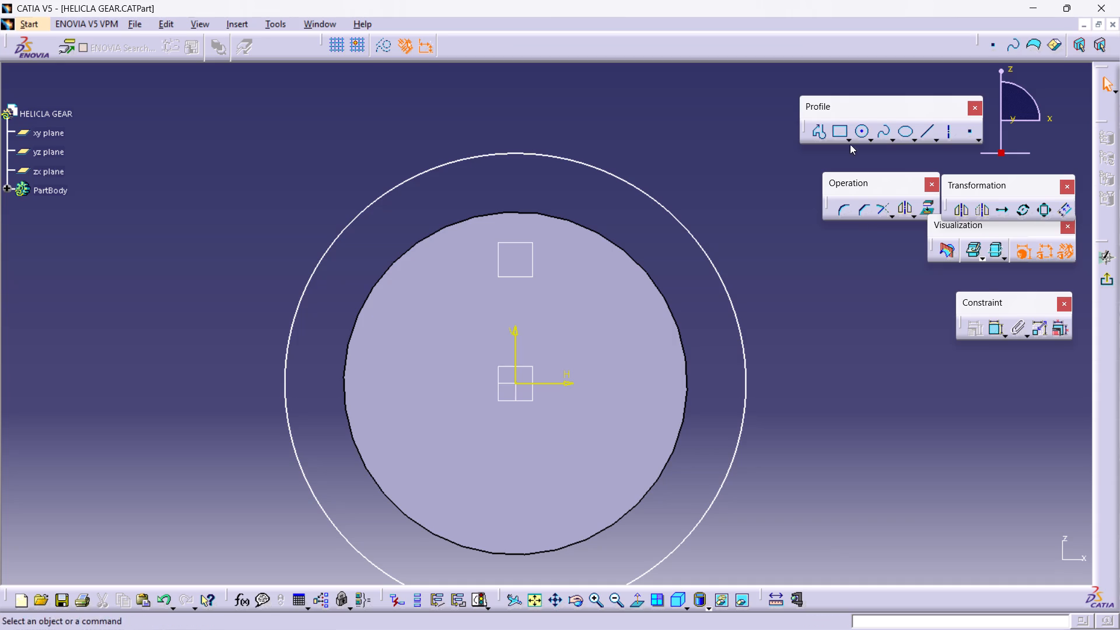
{"action": "double_click", "coordinate": [860, 131]}
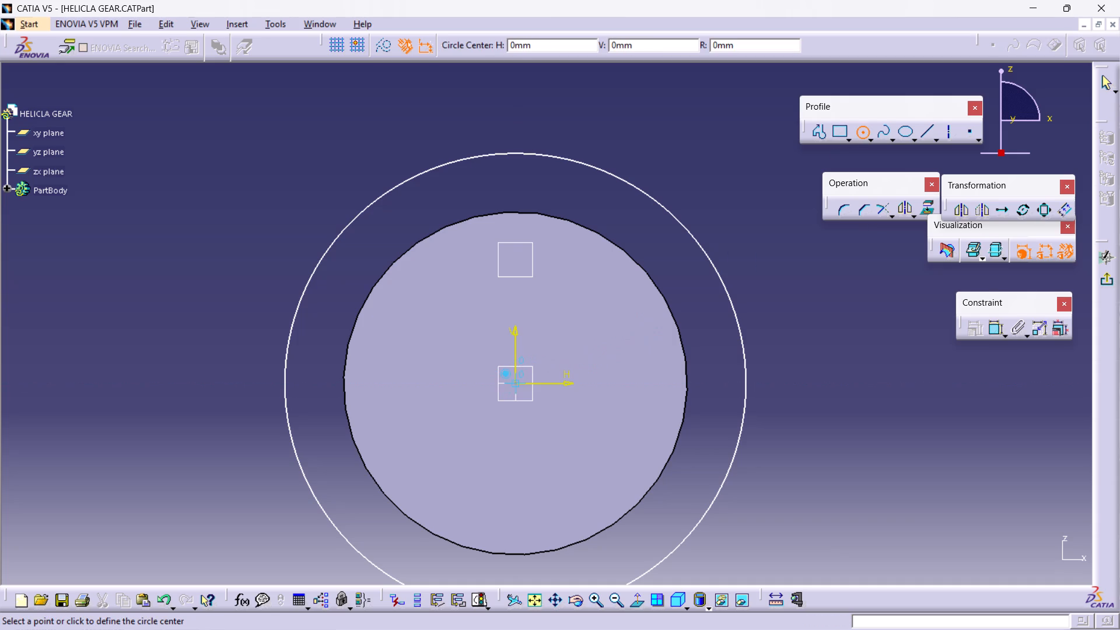
{"action": "left_click", "coordinate": [517, 383]}
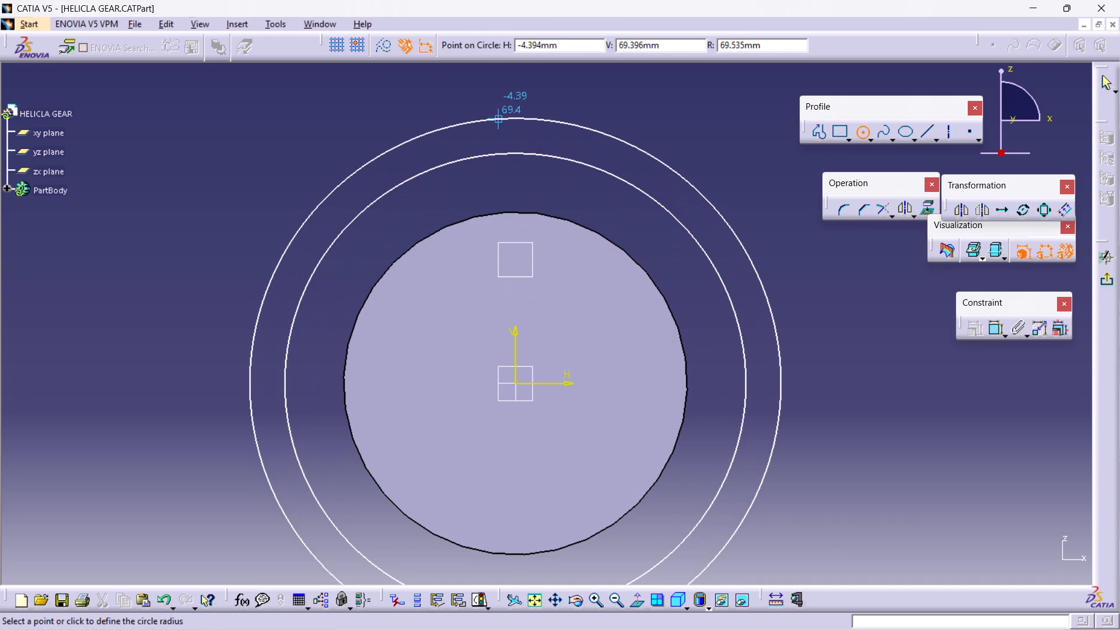
{"action": "left_click", "coordinate": [499, 116]}
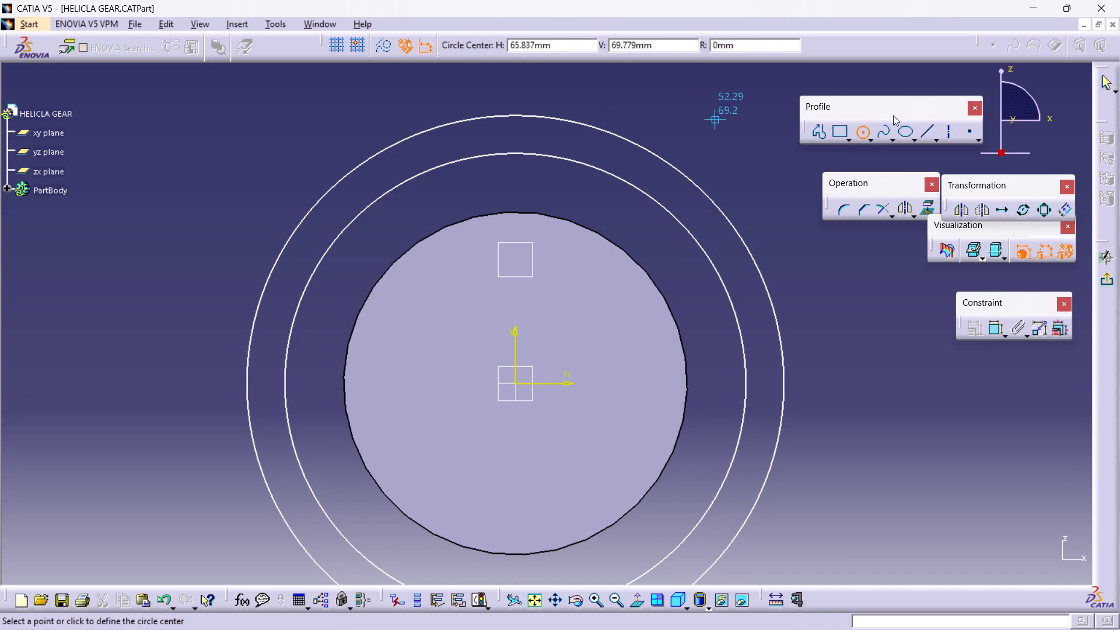
Draw a vertical axis about 157 mm long and a horizontal axis about 210 mm long through the origin, extending beyond both circles.
{"action": "left_click", "coordinate": [951, 134]}
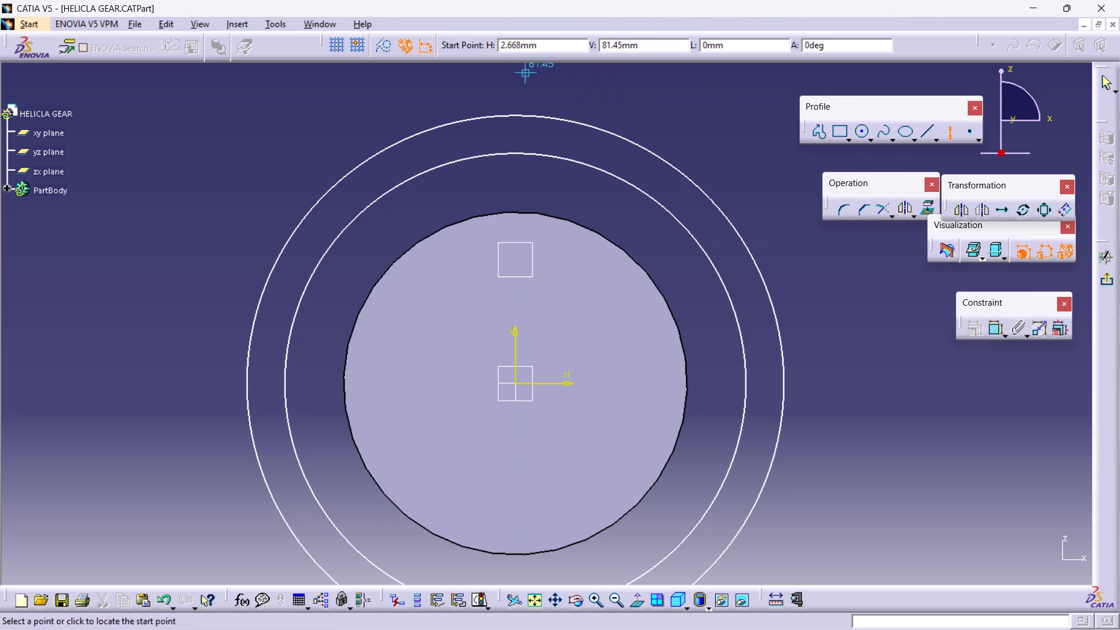
{"action": "left_click", "coordinate": [517, 76]}
{"action": "middle_click_drag", "start_coordinate": [540, 333], "coordinate": [521, 212]}
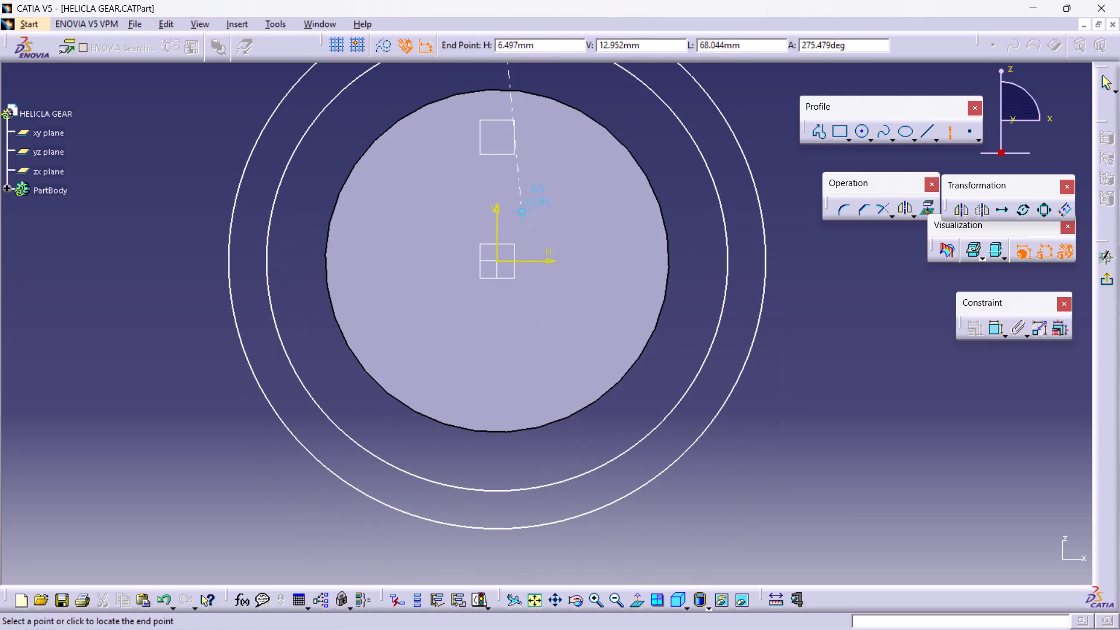
{"action": "left_click", "coordinate": [498, 559]}
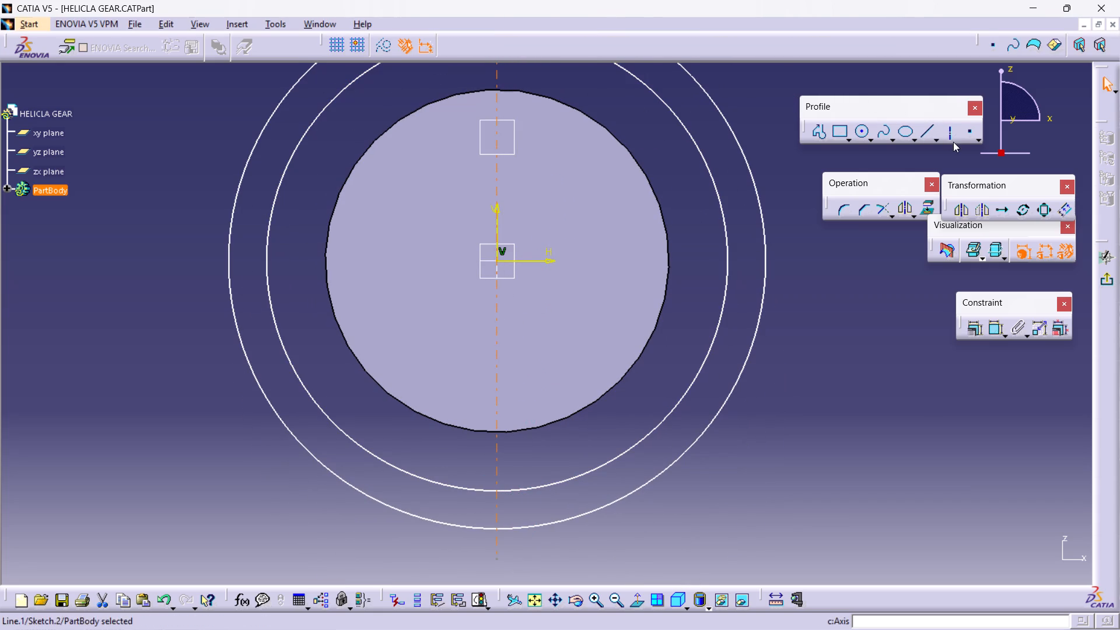
{"action": "left_click", "coordinate": [950, 138]}
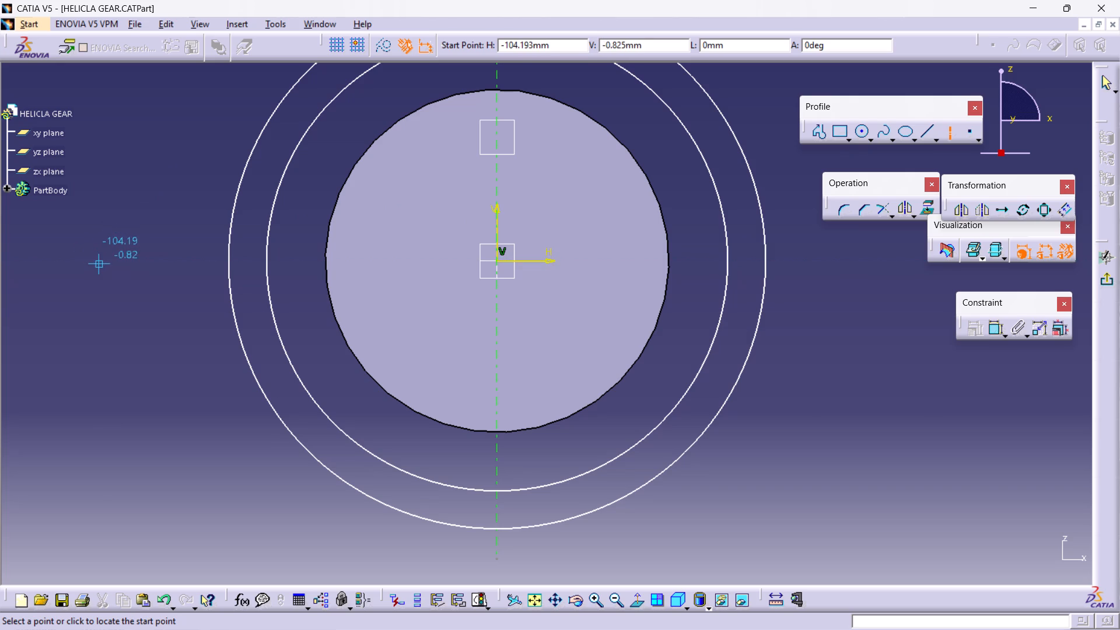
{"action": "left_click", "coordinate": [96, 258]}
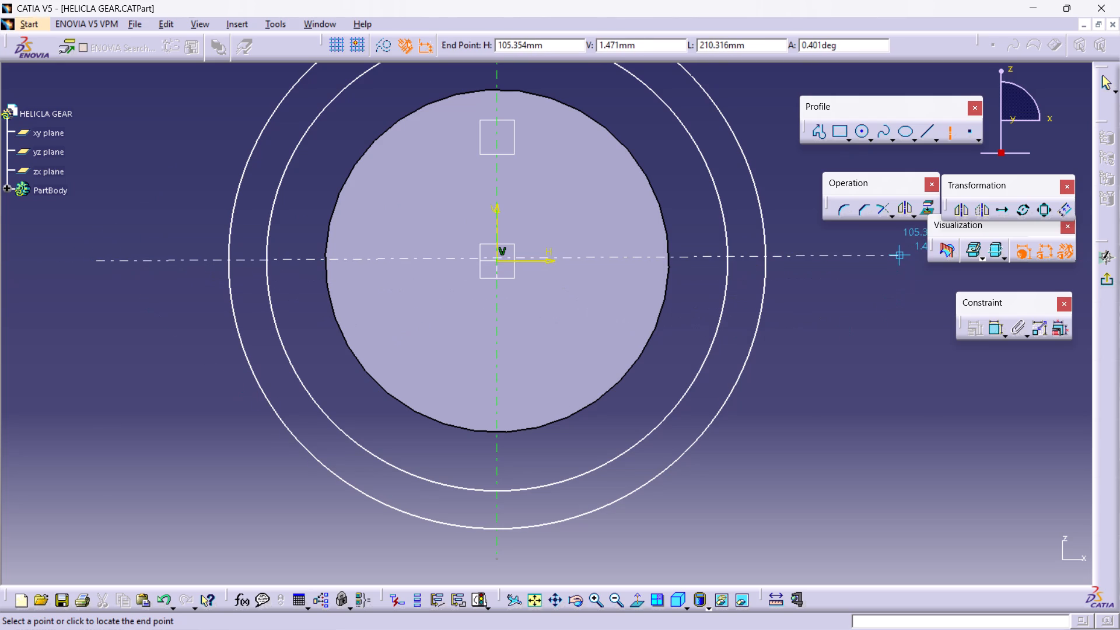
{"action": "left_click", "coordinate": [899, 260]}
{"action": "left_click", "coordinate": [875, 338]}
Add diameter dimensions to the inner and outer sketched circles.
{"action": "middle_click_drag", "start_coordinate": [794, 248], "coordinate": [808, 268]}
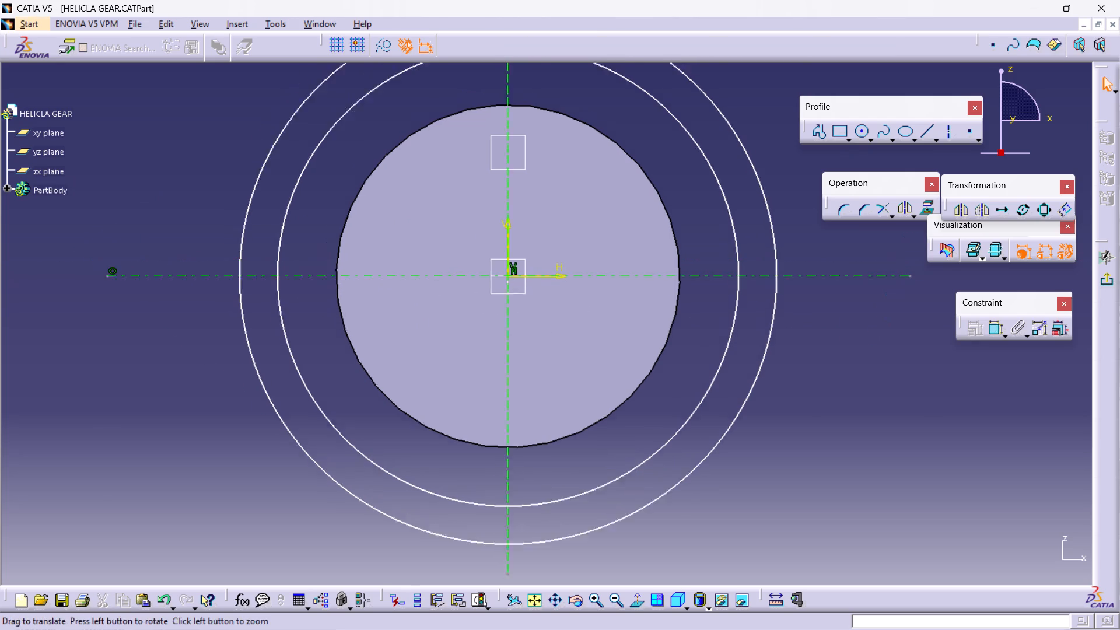
{"action": "middle_click_drag", "start_coordinate": [808, 268], "coordinate": [882, 419]}
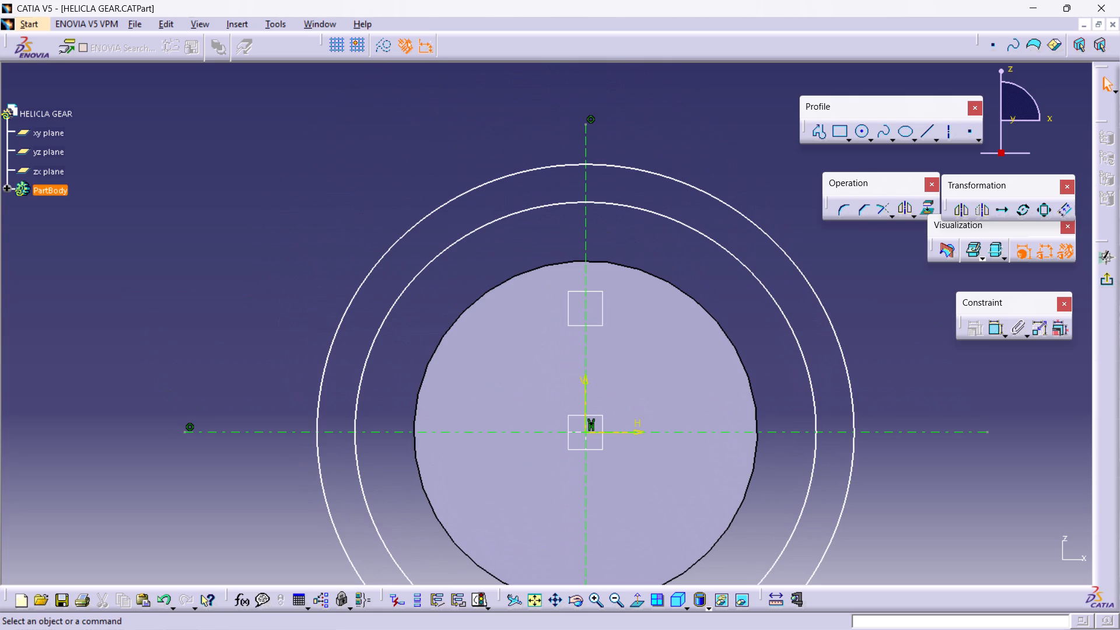
{"action": "left_click", "coordinate": [993, 329]}
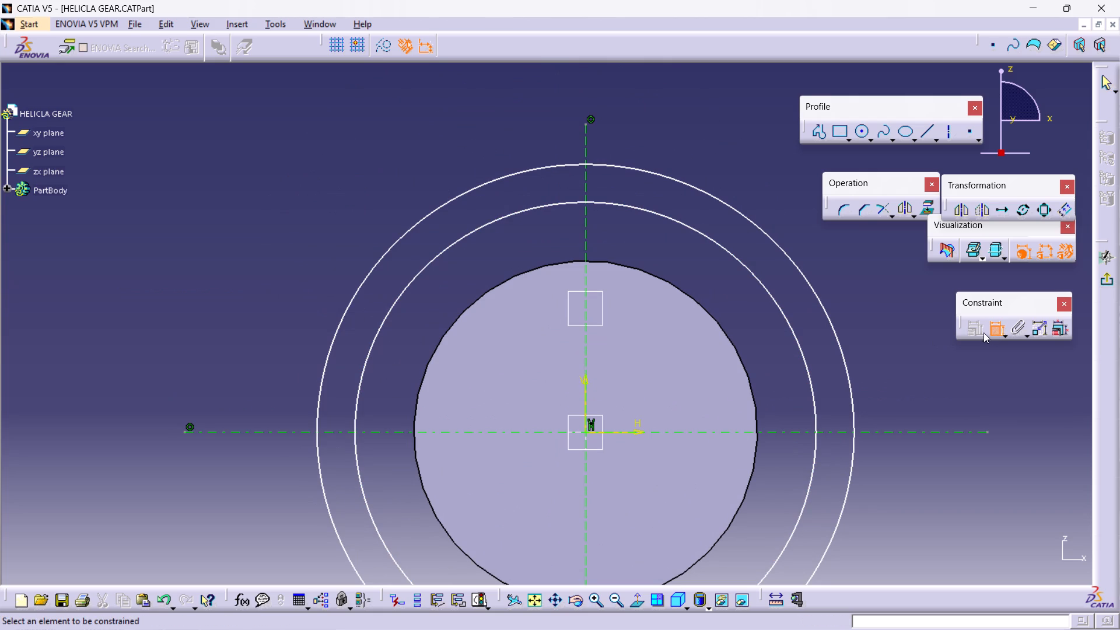
{"action": "left_click", "coordinate": [993, 331]}
{"action": "double_click", "coordinate": [996, 330]}
{"action": "left_click", "coordinate": [814, 390]}
{"action": "left_click", "coordinate": [881, 333]}
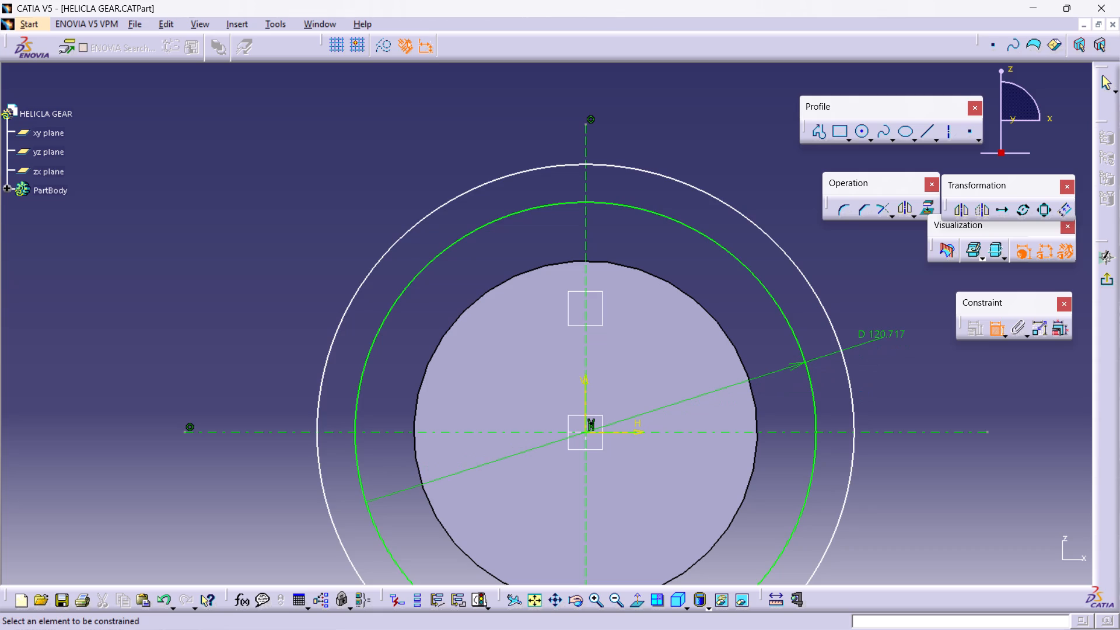
{"action": "left_click", "coordinate": [853, 397]}
{"action": "left_click", "coordinate": [892, 383]}
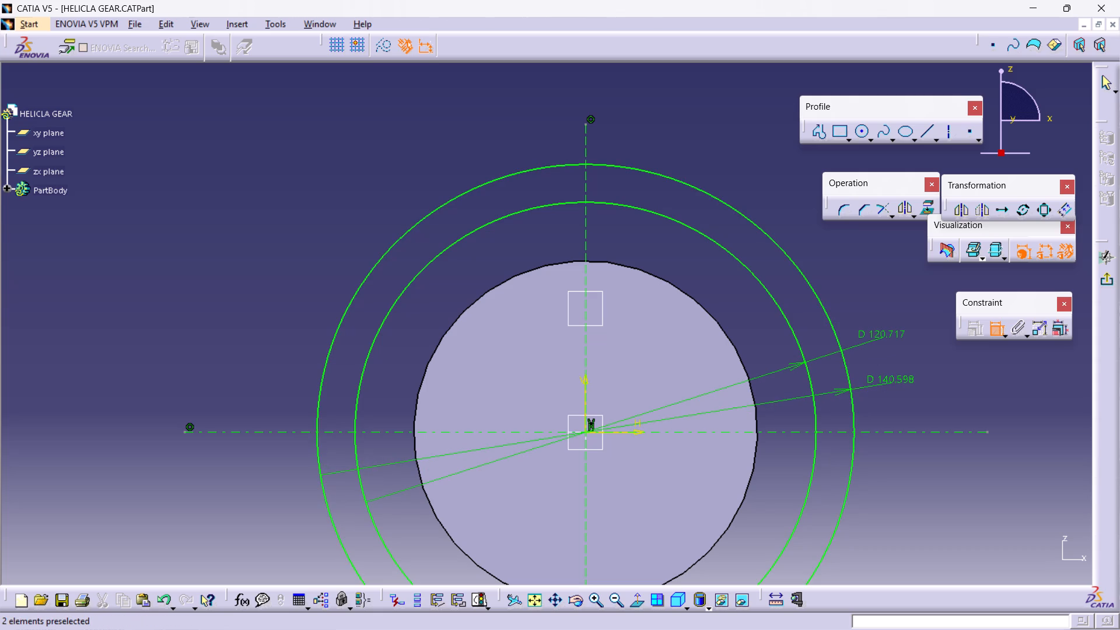
Set the inner circle's diameter to 86 mm and the outer circle's diameter to 76 mm.
{"action": "double_click", "coordinate": [880, 339]}
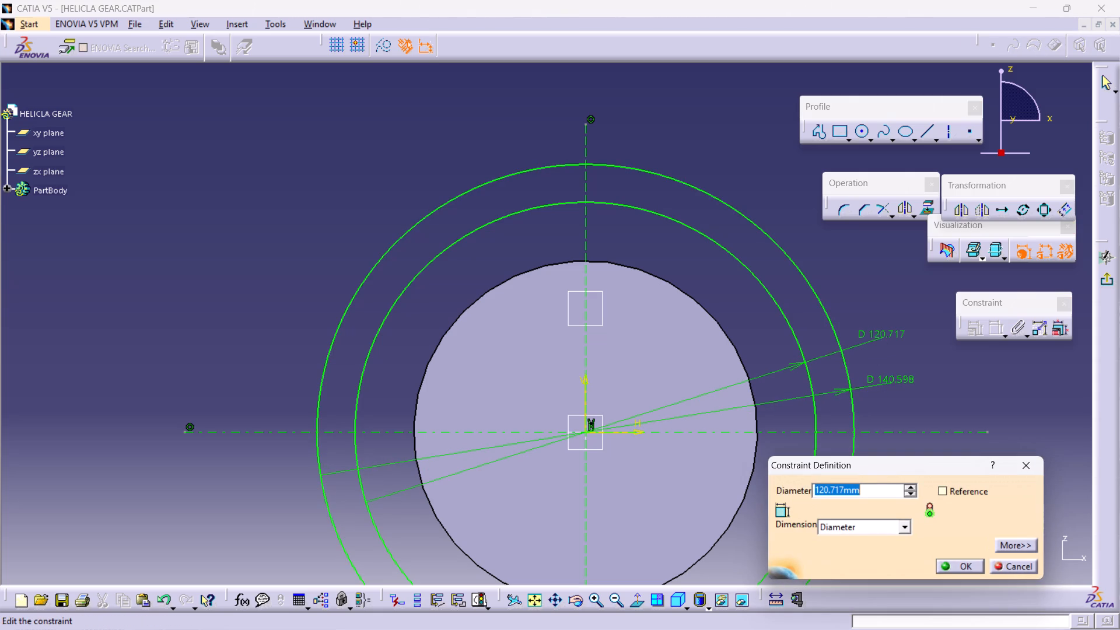
{"action": "type", "text": "86"}
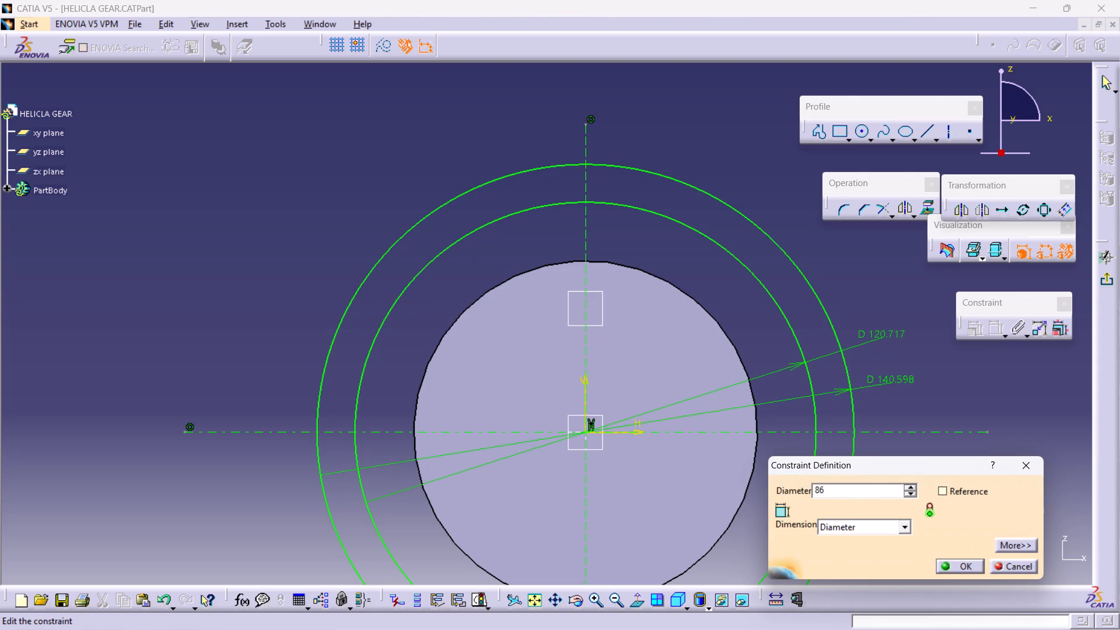
{"action": "key", "text": "Return"}
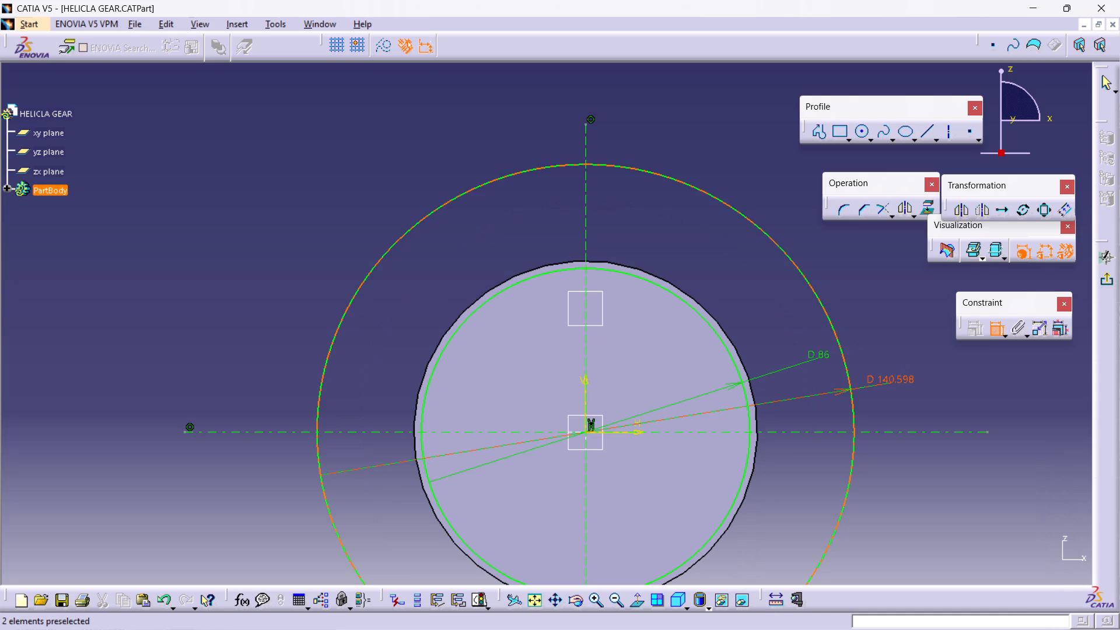
{"action": "double_click", "coordinate": [891, 379]}
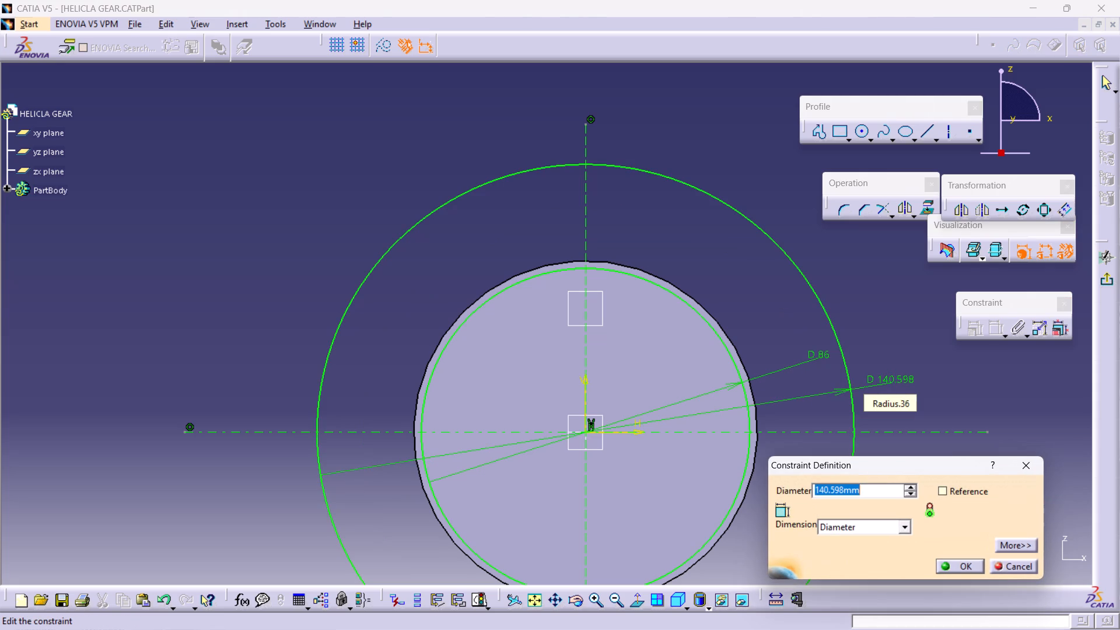
{"action": "type", "text": "76"}
{"action": "key", "text": "Return"}
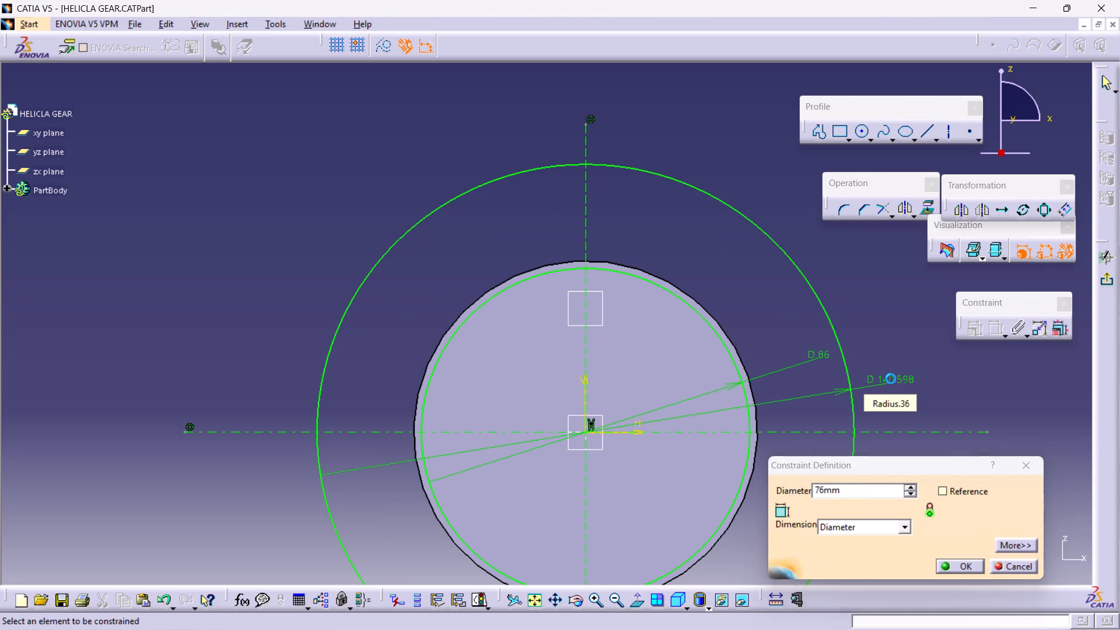
{"action": "left_click", "coordinate": [902, 381]}
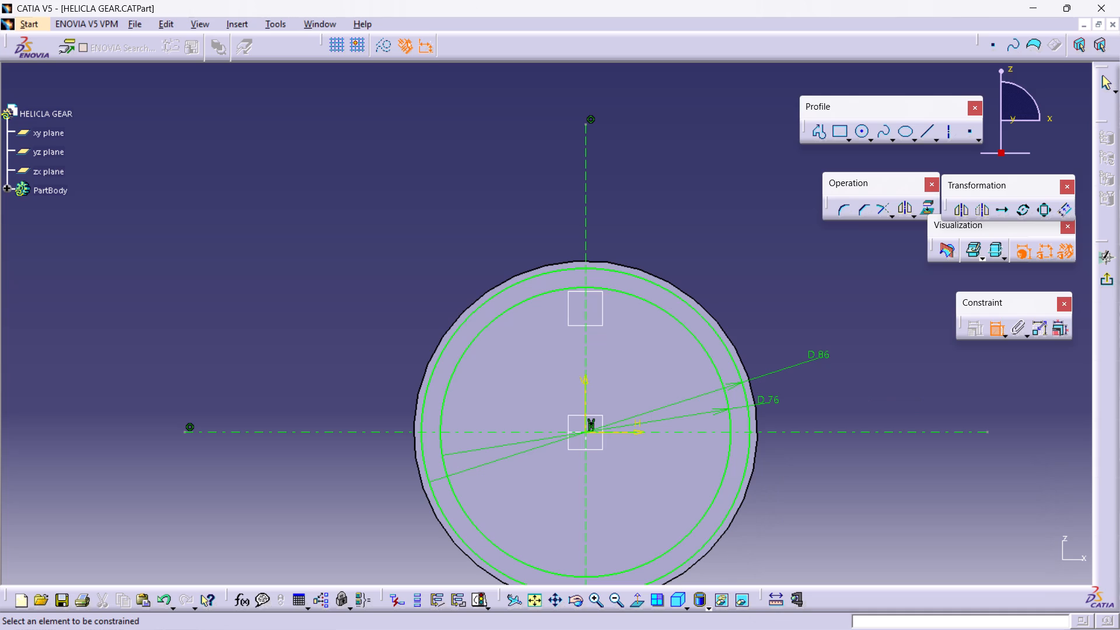
Expand the PartBody tree and hide the revolved shaft feature Shaft.1 so only the sketch geometry is displayed.
{"action": "left_click", "coordinate": [6, 188]}
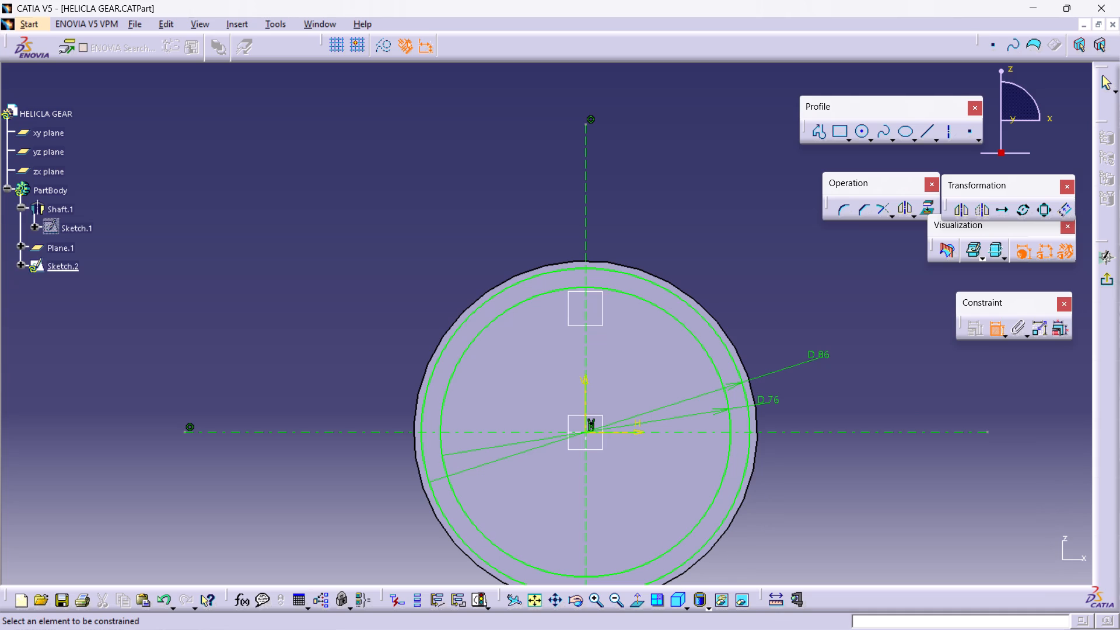
{"action": "left_click", "coordinate": [66, 232]}
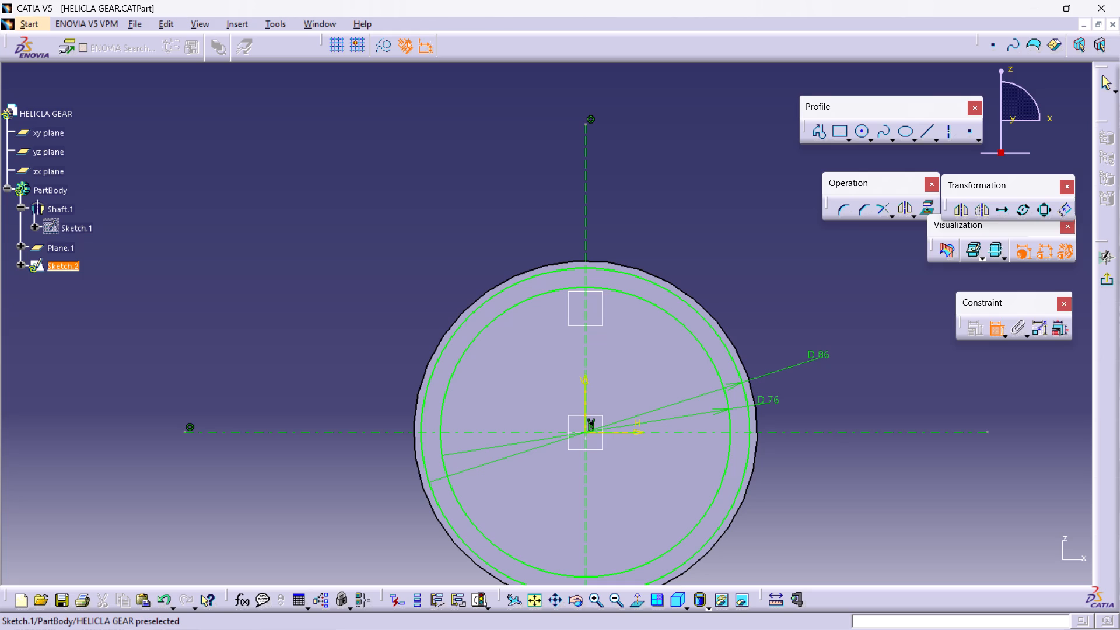
{"action": "left_click", "coordinate": [993, 328]}
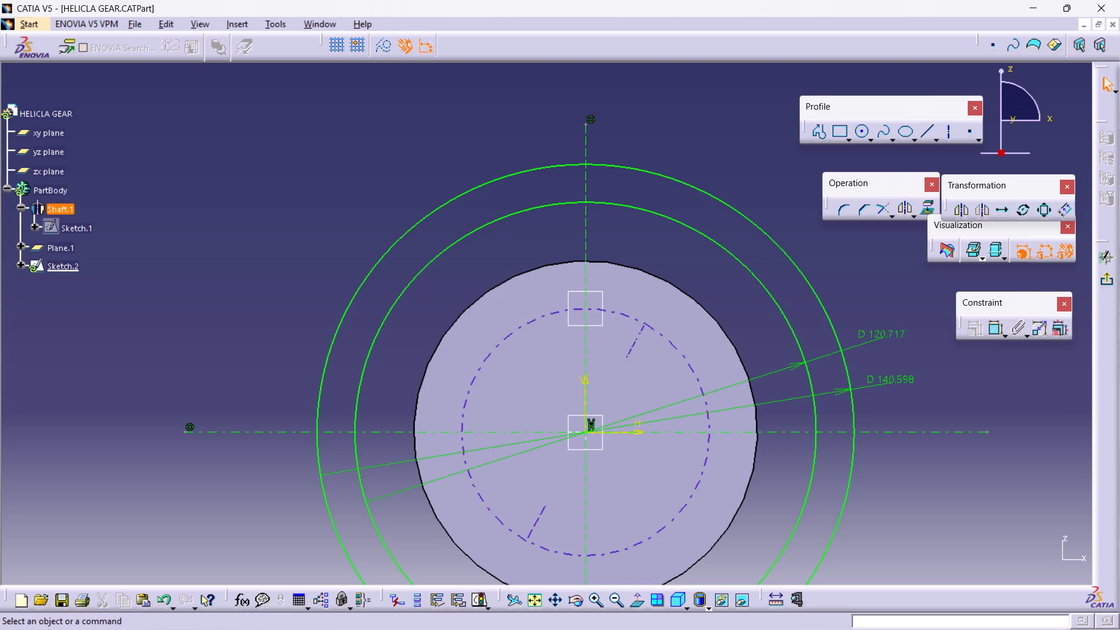
{"action": "right_click", "coordinate": [55, 212]}
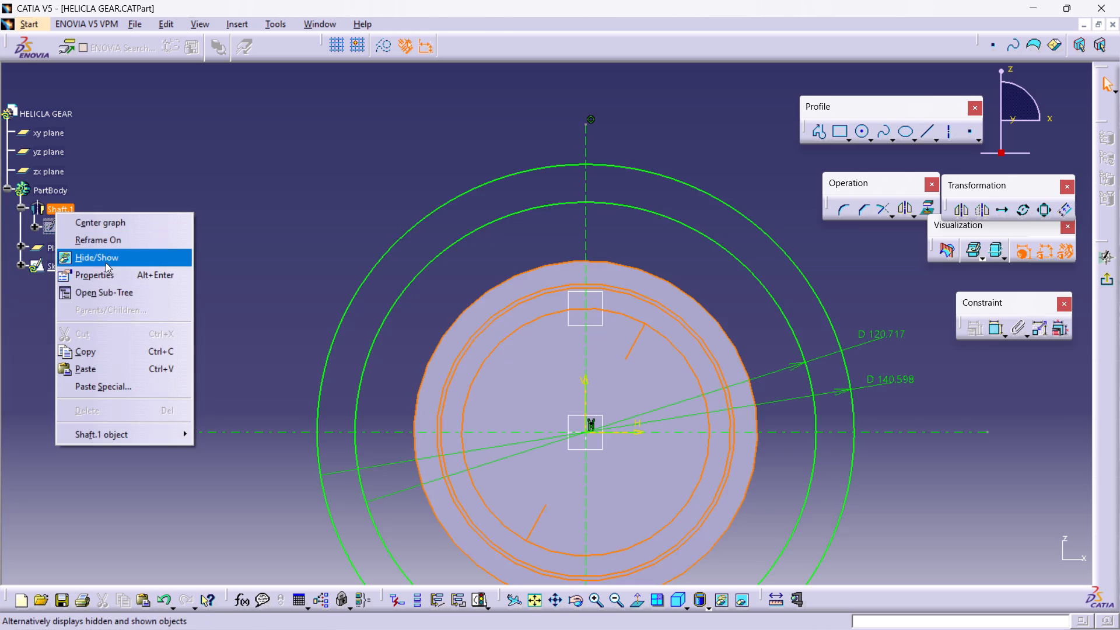
{"action": "left_click", "coordinate": [106, 262]}
Set the inner circle's dimension to a diameter of 86 mm, keeping the dimension type as Diameter.
{"action": "middle_click_drag", "start_coordinate": [597, 267], "coordinate": [504, 135]}
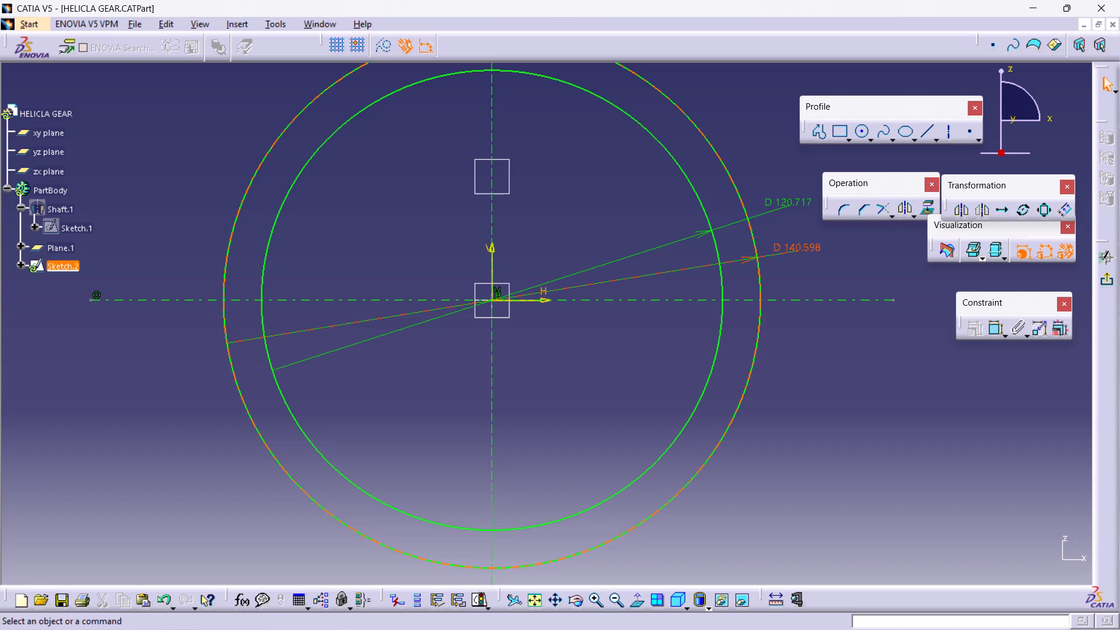
{"action": "double_click", "coordinate": [786, 206]}
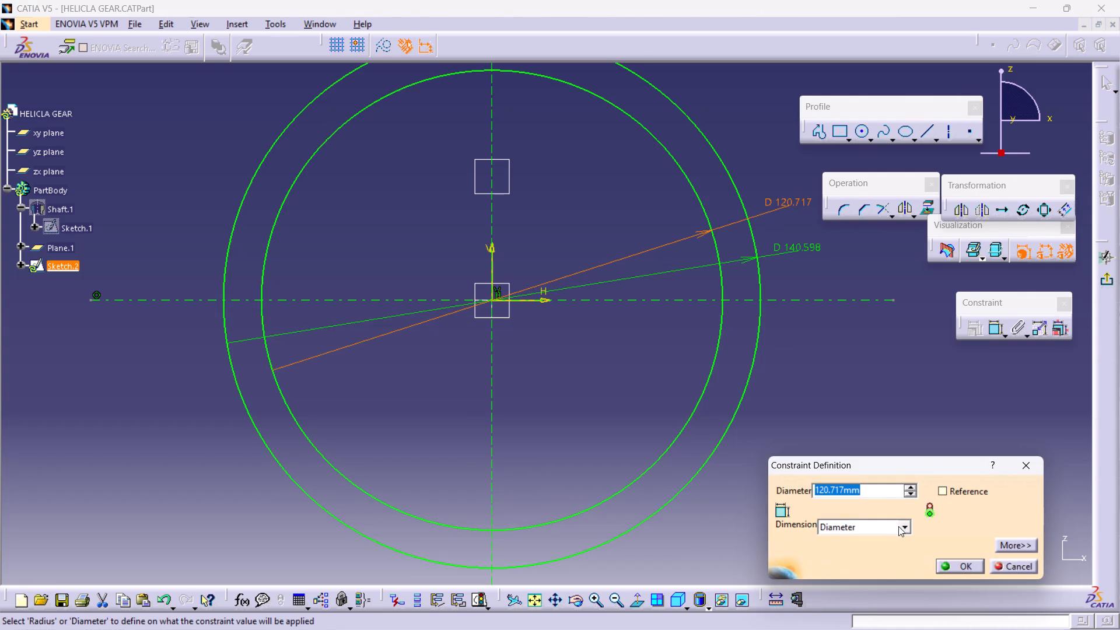
{"action": "left_click", "coordinate": [906, 527]}
{"action": "left_click", "coordinate": [880, 537]}
{"action": "double_click", "coordinate": [873, 492]}
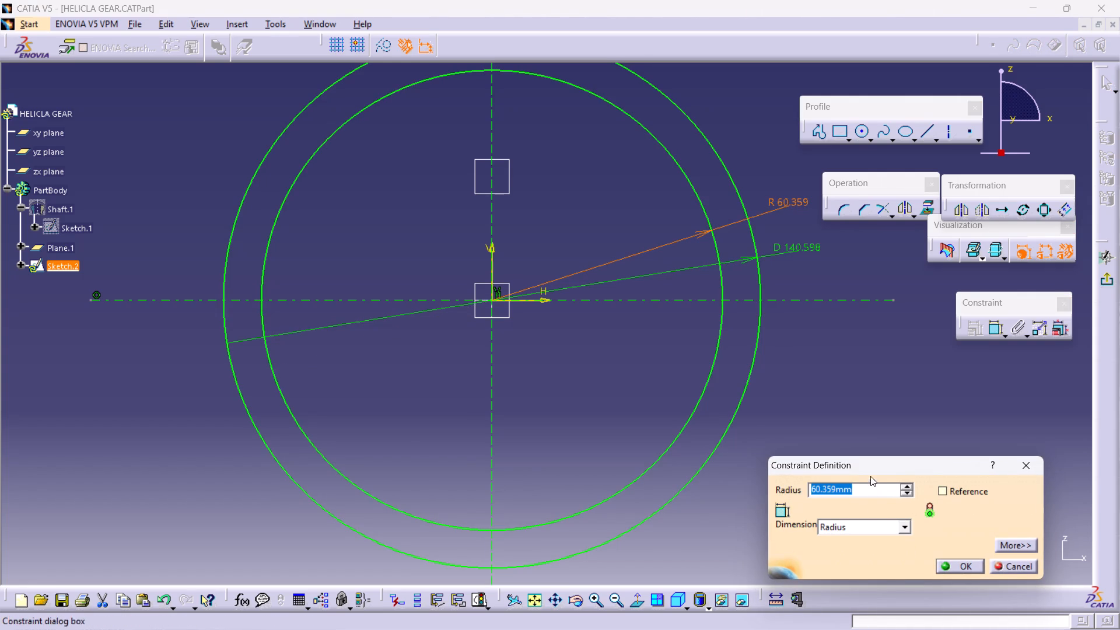
{"action": "left_click", "coordinate": [909, 526]}
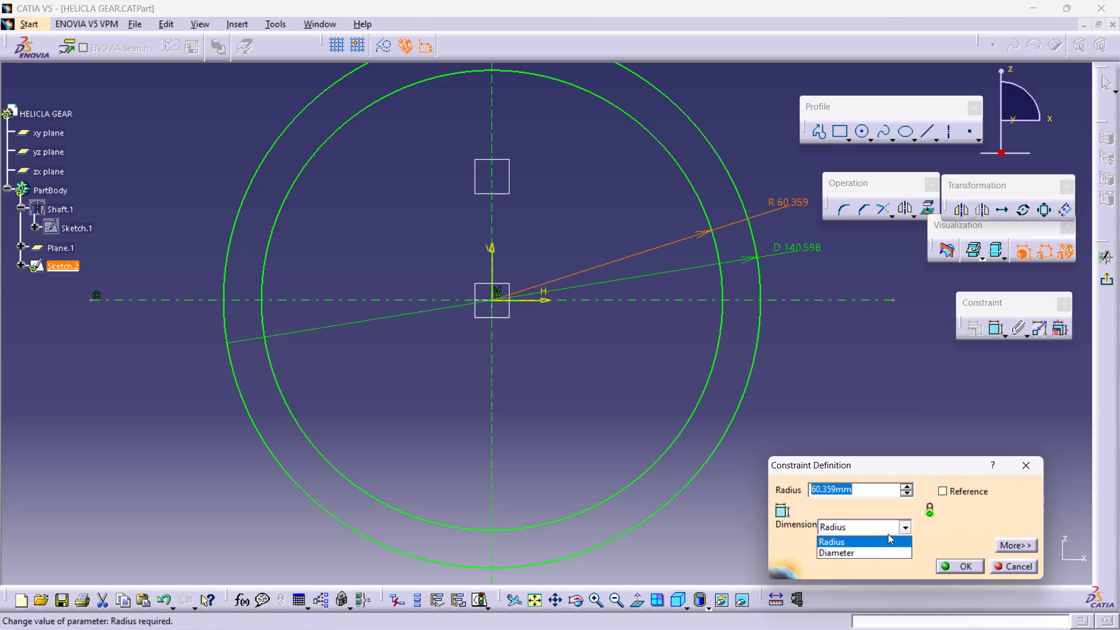
{"action": "left_click", "coordinate": [886, 548]}
{"action": "double_click", "coordinate": [876, 489]}
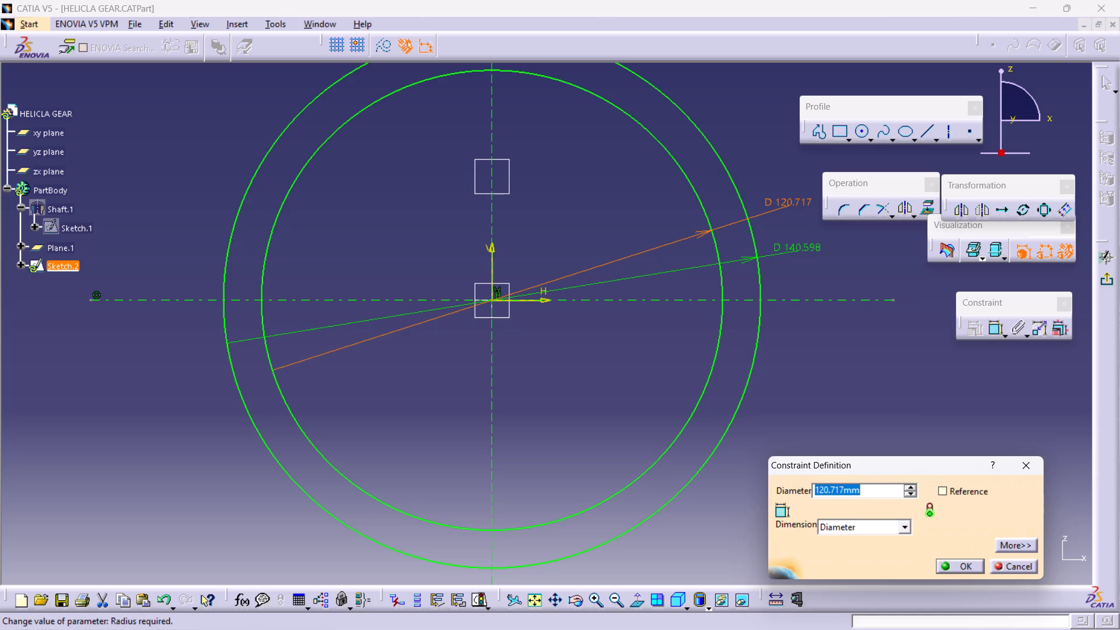
{"action": "type", "text": "86"}
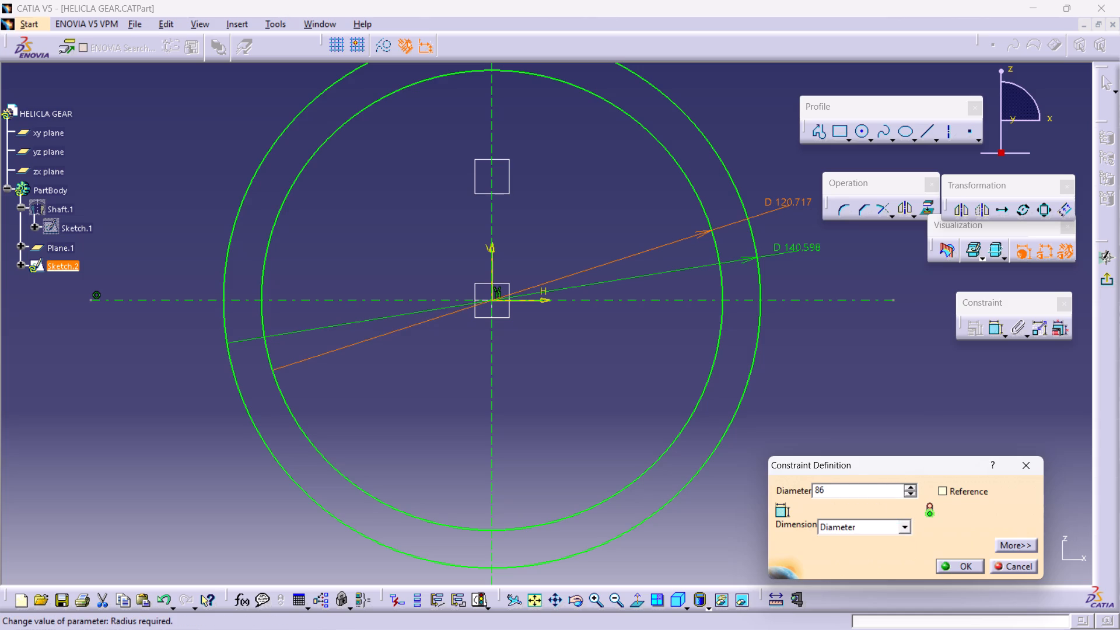
{"action": "key", "text": "Return"}
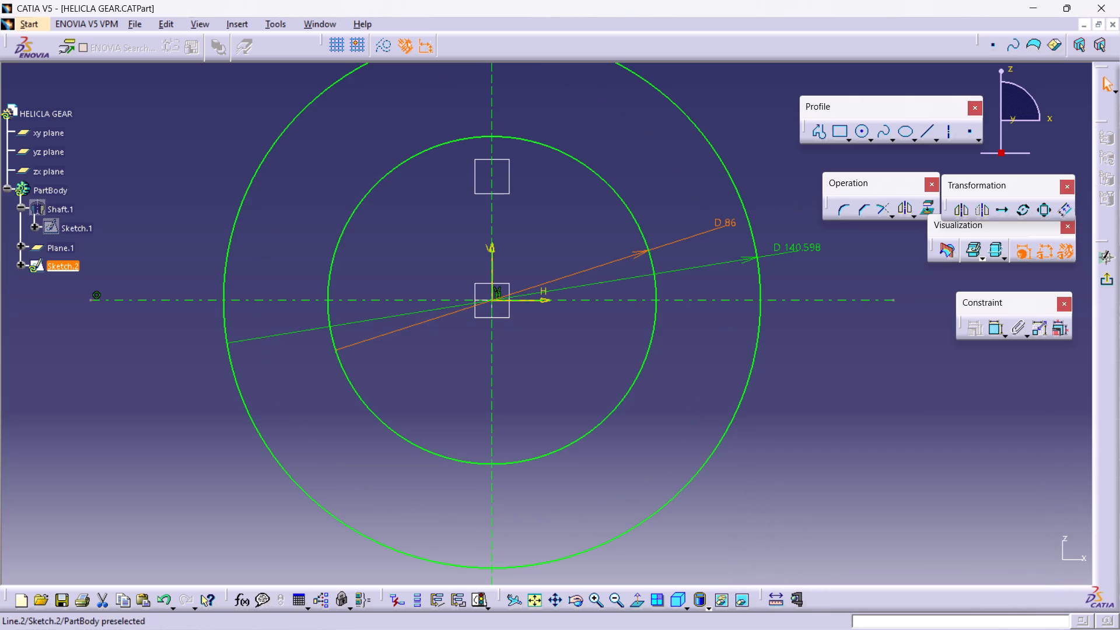
Set the outer circle's diameter dimension to 76 mm.
{"action": "double_click", "coordinate": [797, 249]}
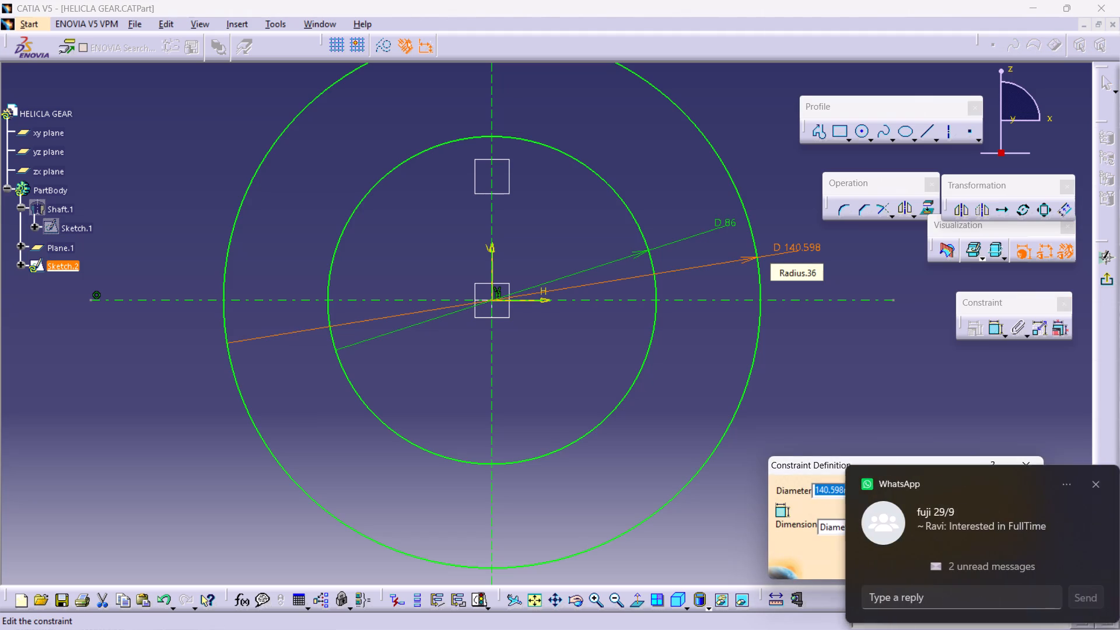
{"action": "key", "text": "7"}
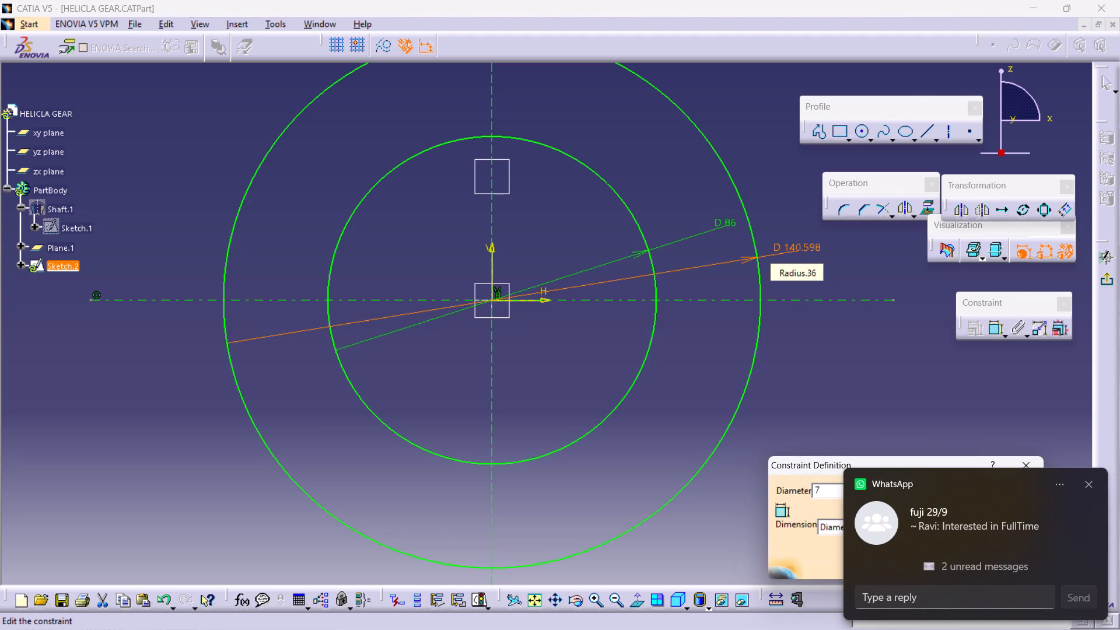
{"action": "key", "text": "6"}
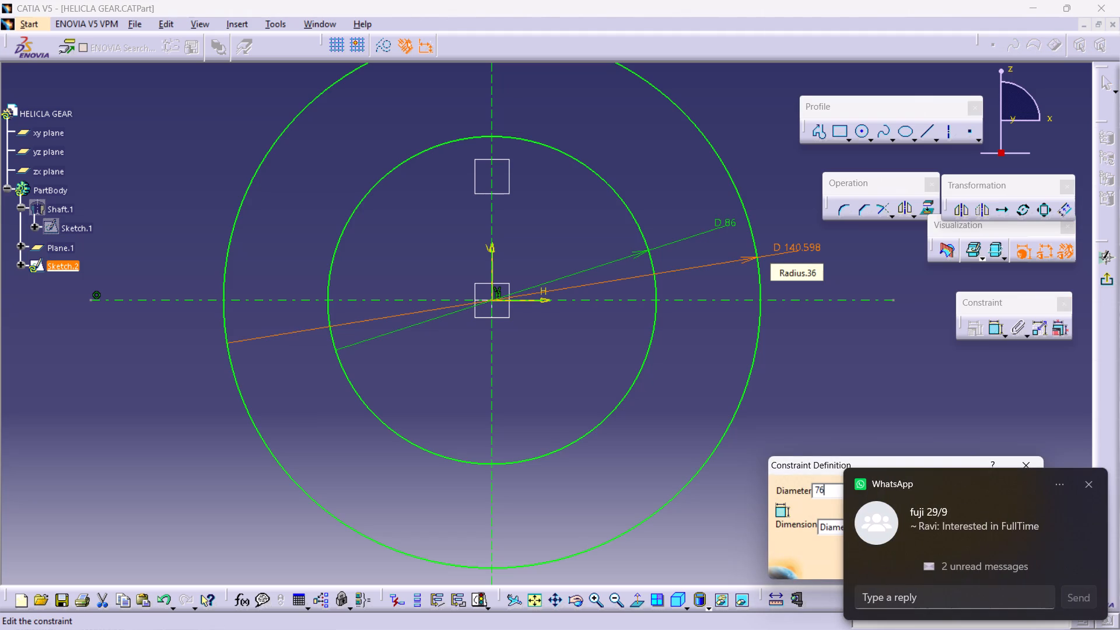
{"action": "key", "text": "Return"}
{"action": "left_click", "coordinate": [797, 248]}
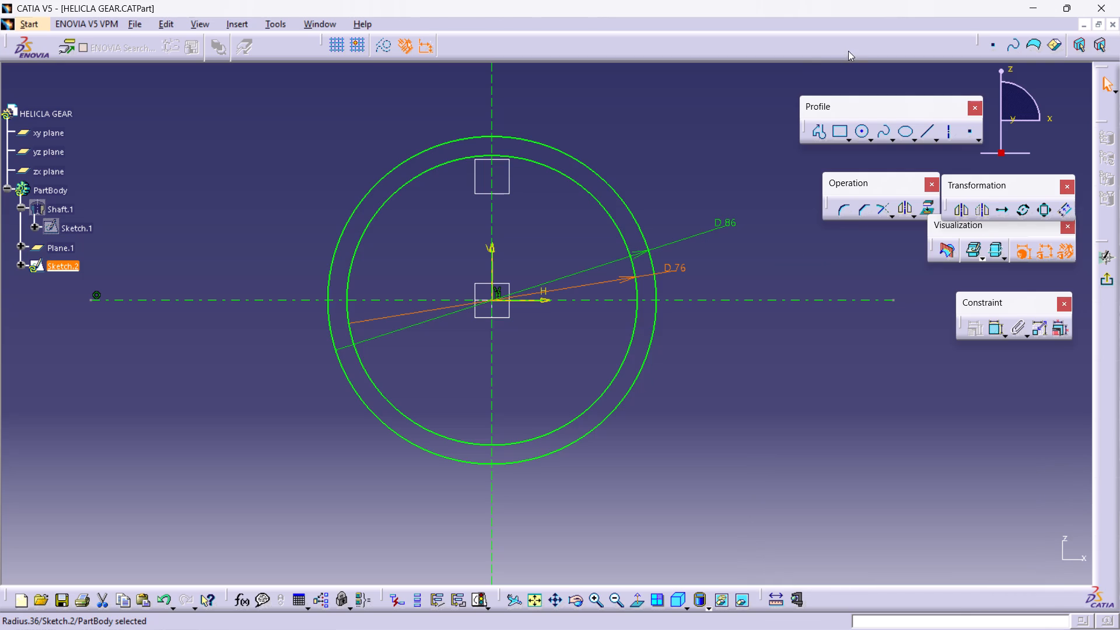
Draw a short vertical line crossing the tops of both circles, about 10 mm from the vertical axis, and mirror it about that axis.
{"action": "left_click", "coordinate": [925, 135]}
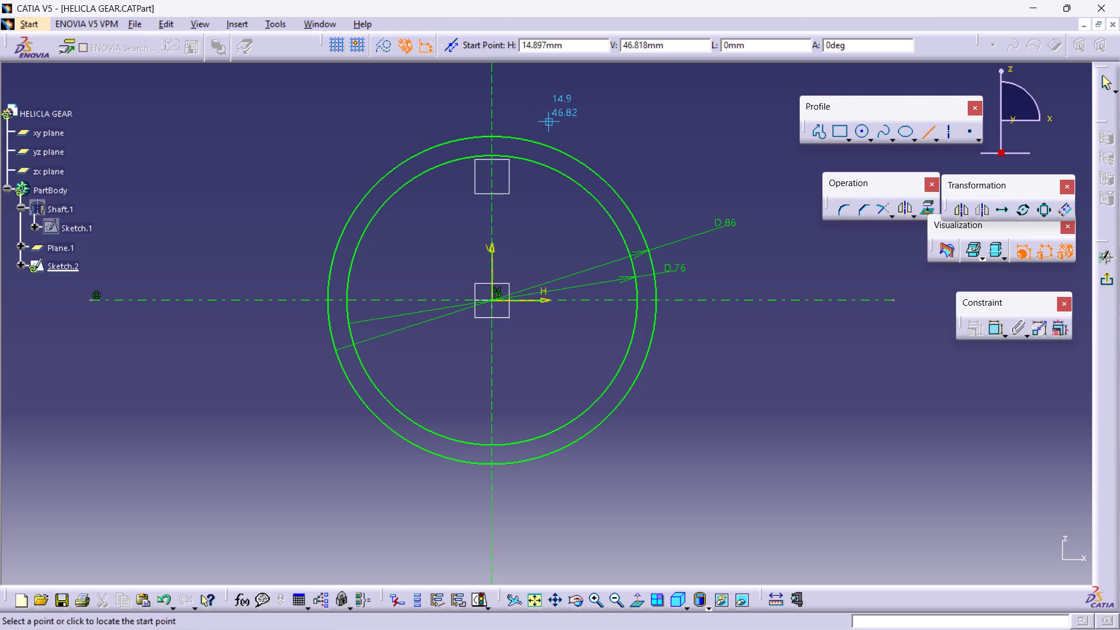
{"action": "left_click", "coordinate": [531, 102]}
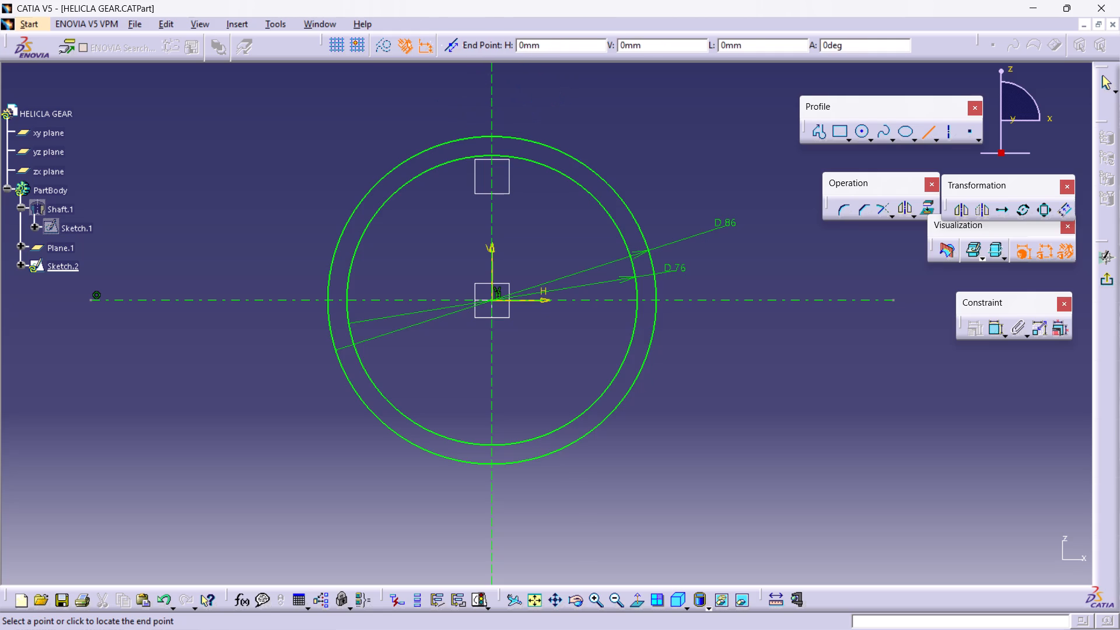
{"action": "left_click", "coordinate": [535, 187]}
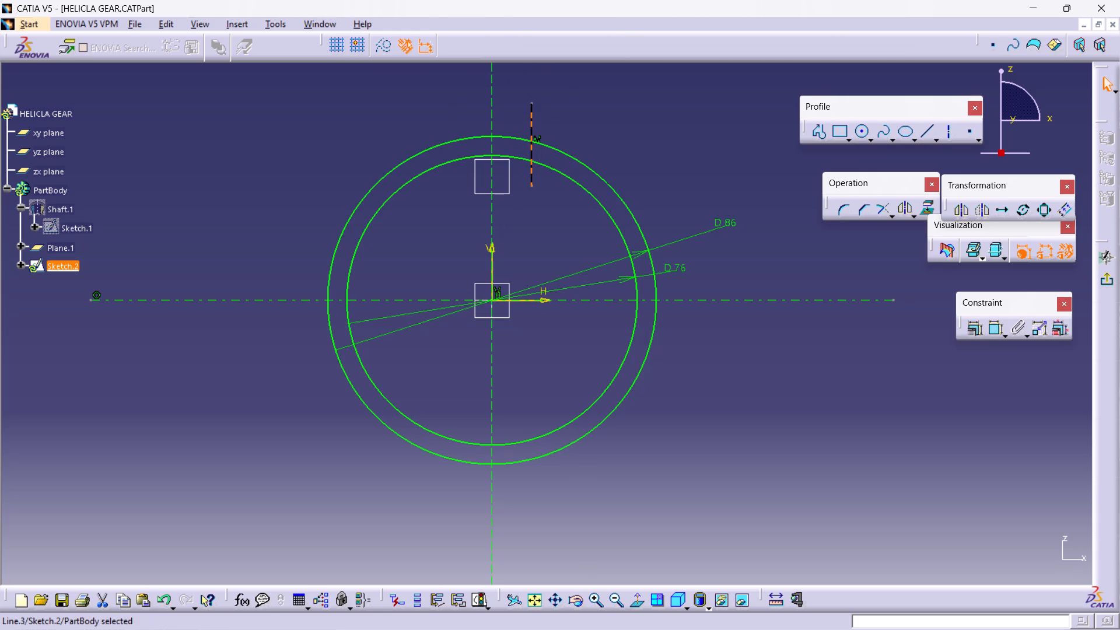
{"action": "left_click", "coordinate": [954, 211]}
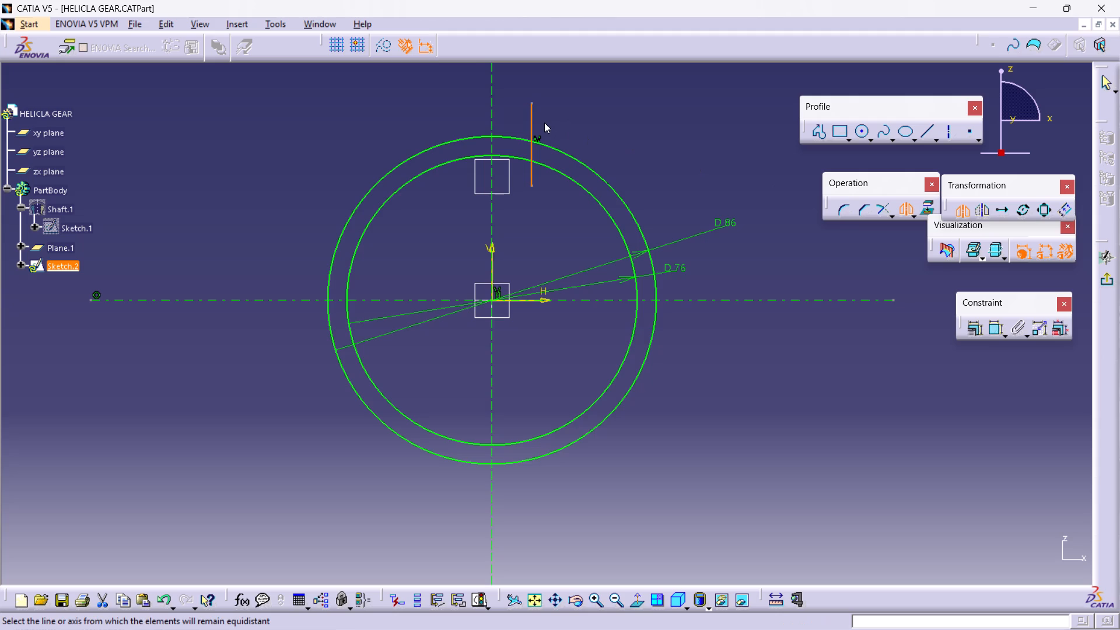
{"action": "left_click", "coordinate": [491, 113]}
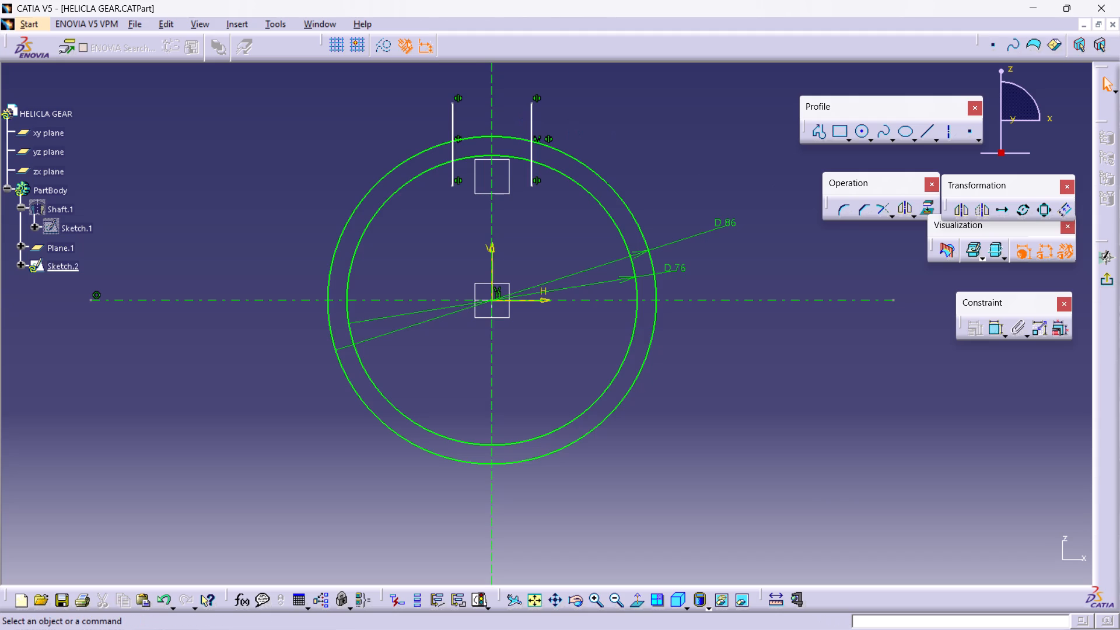
Dimension the distance between the two mirrored vertical lines and set it to 10 mm.
{"action": "left_click", "coordinate": [992, 323]}
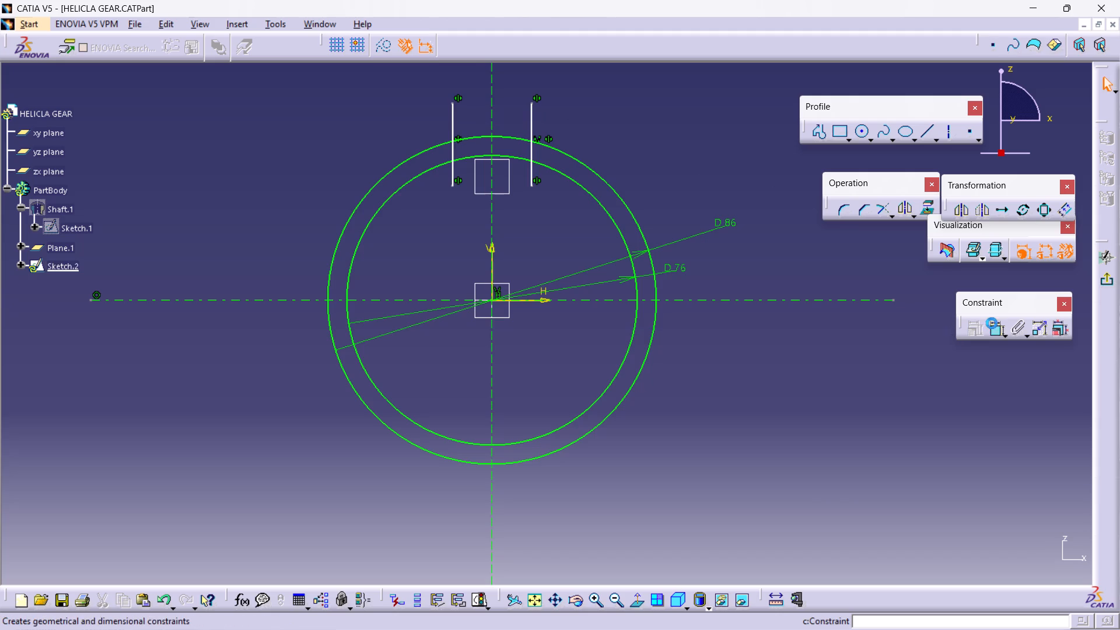
{"action": "left_click", "coordinate": [452, 167]}
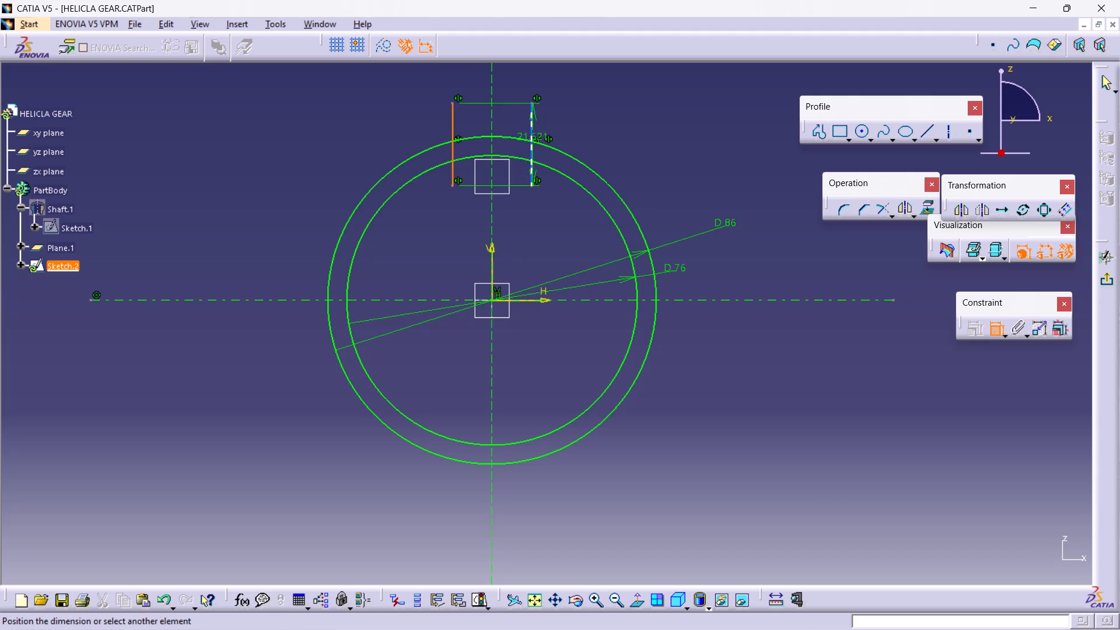
{"action": "left_click", "coordinate": [533, 140]}
{"action": "left_click", "coordinate": [503, 113]}
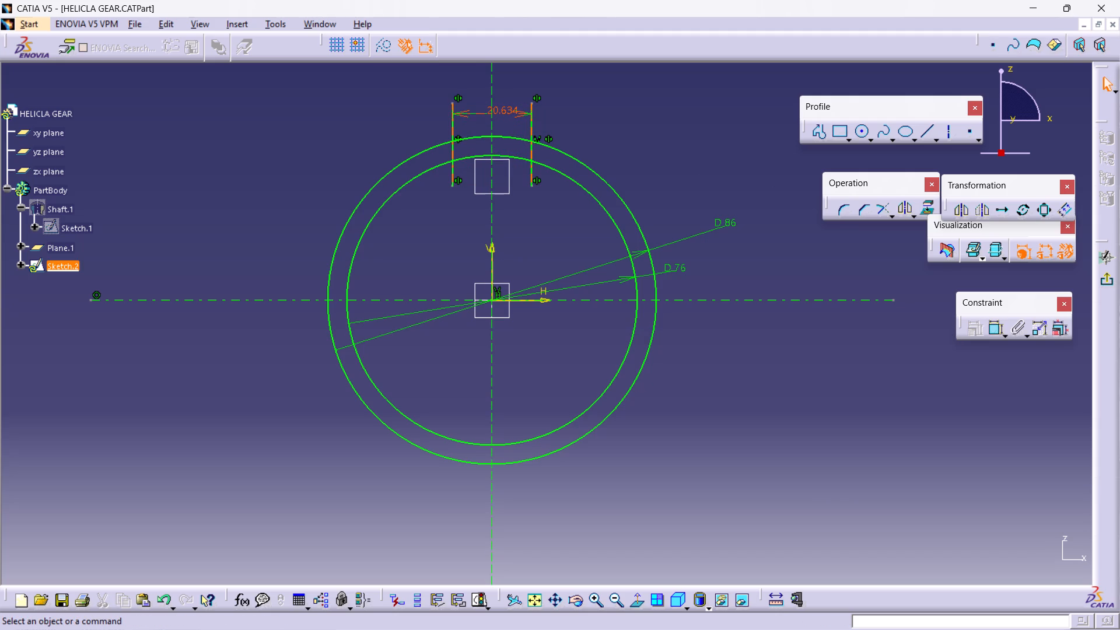
{"action": "double_click", "coordinate": [507, 113]}
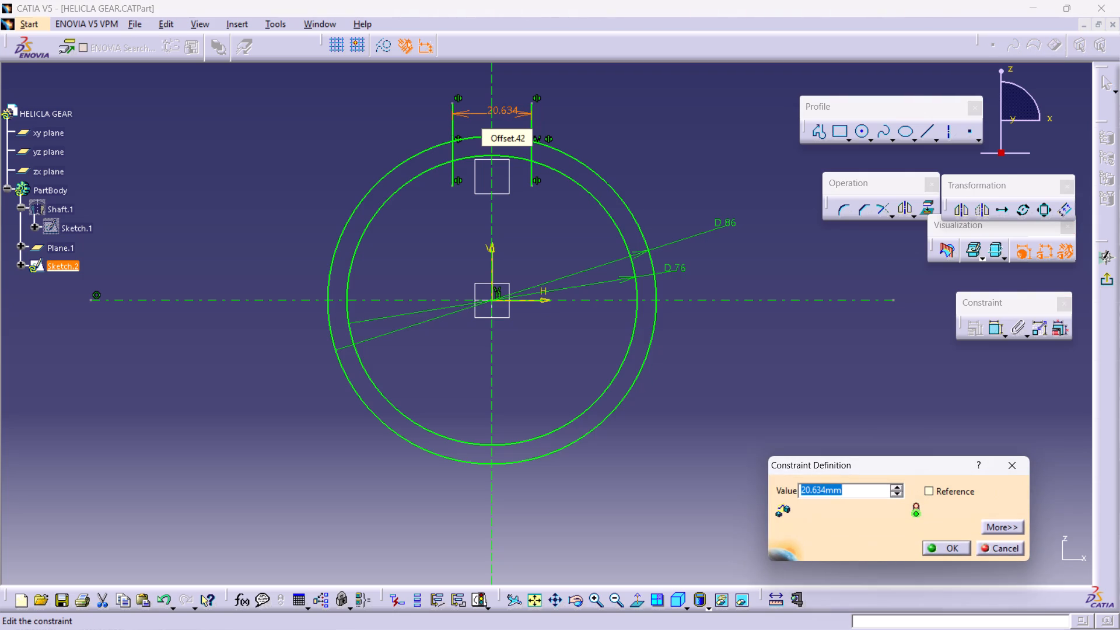
{"action": "type", "text": "10"}
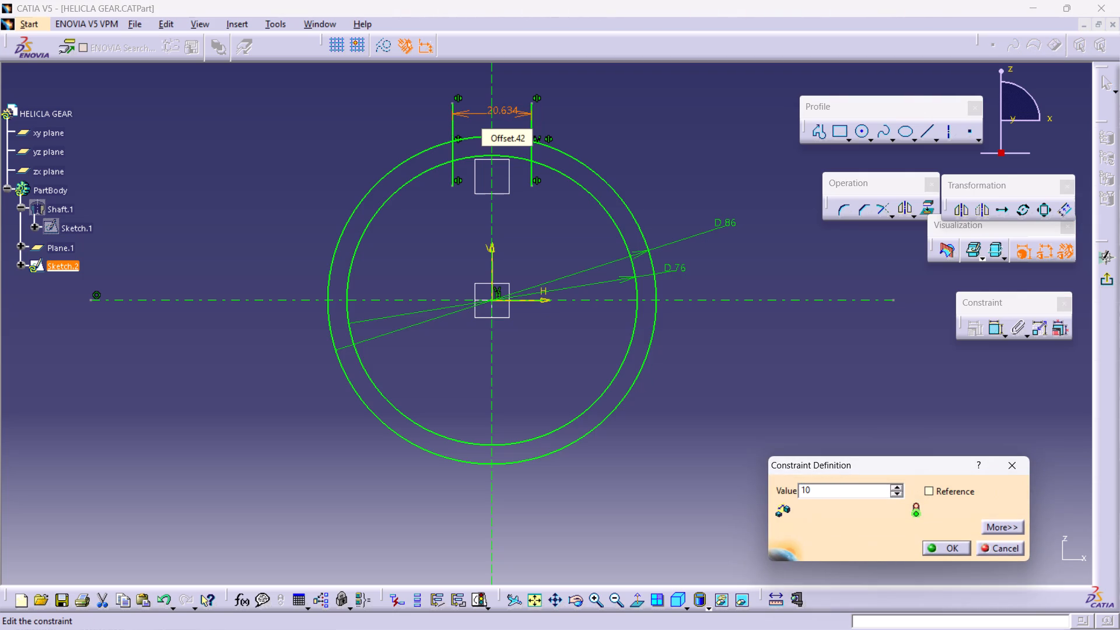
{"action": "key", "text": "Return"}
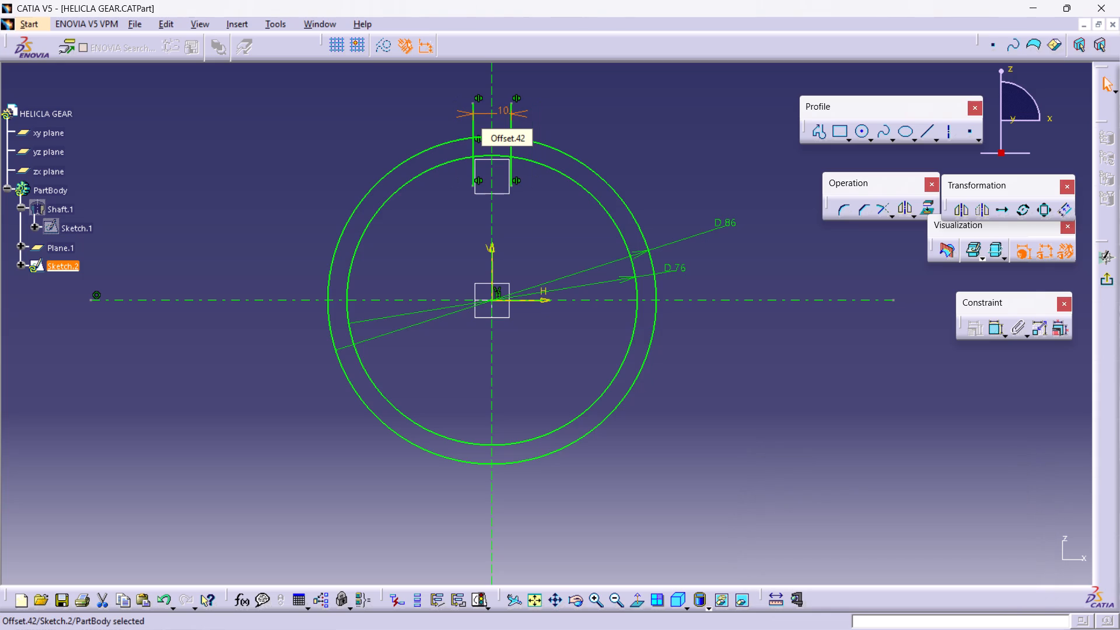
{"action": "left_click", "coordinate": [556, 125]}
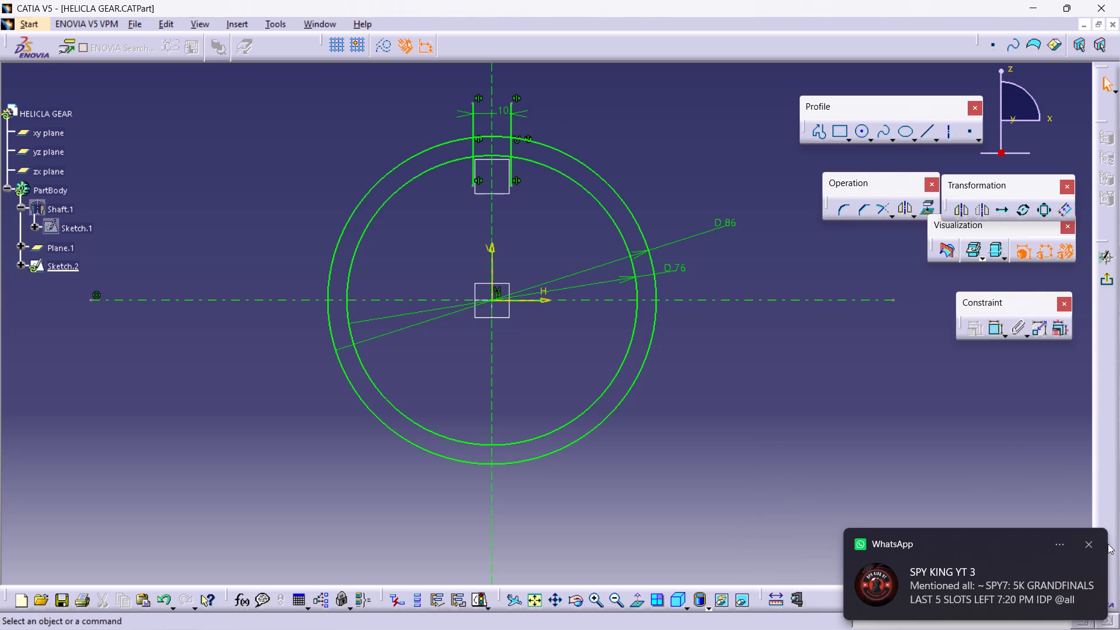
{"action": "left_click", "coordinate": [1086, 540]}
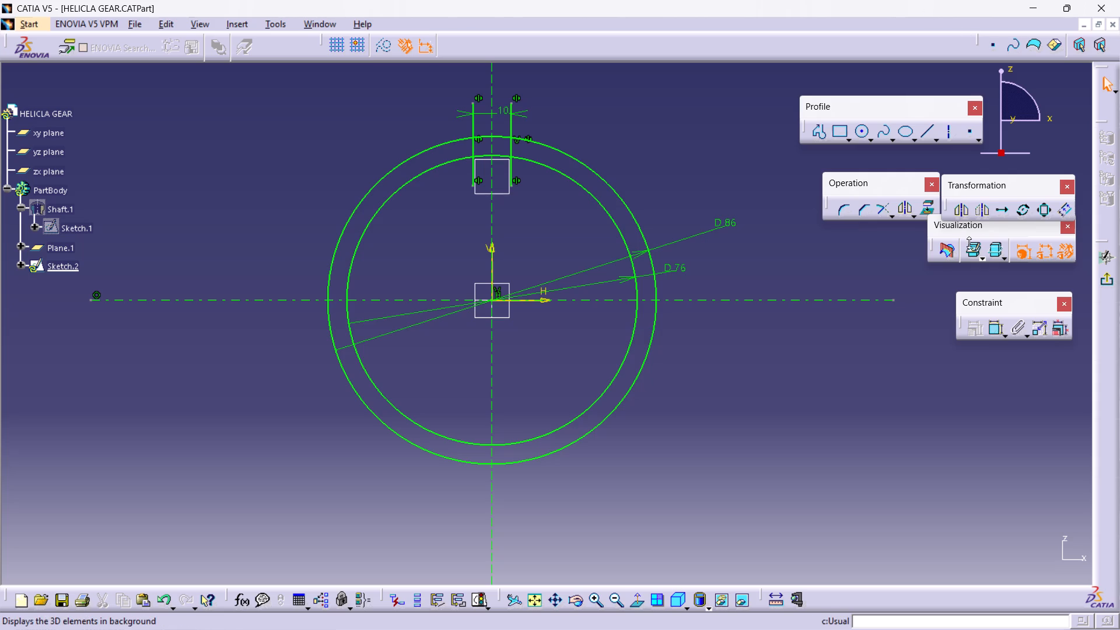
Quick Trim the upper ends of both vertical lines where they extend beyond the 86 mm circle.
{"action": "left_click", "coordinate": [893, 213]}
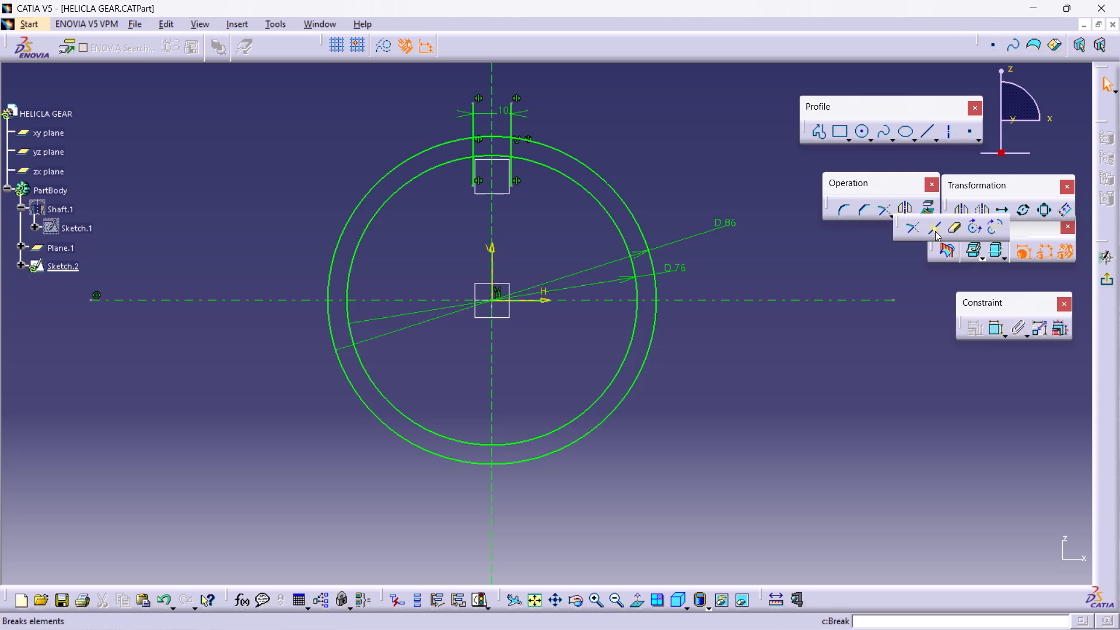
{"action": "left_click", "coordinate": [954, 232]}
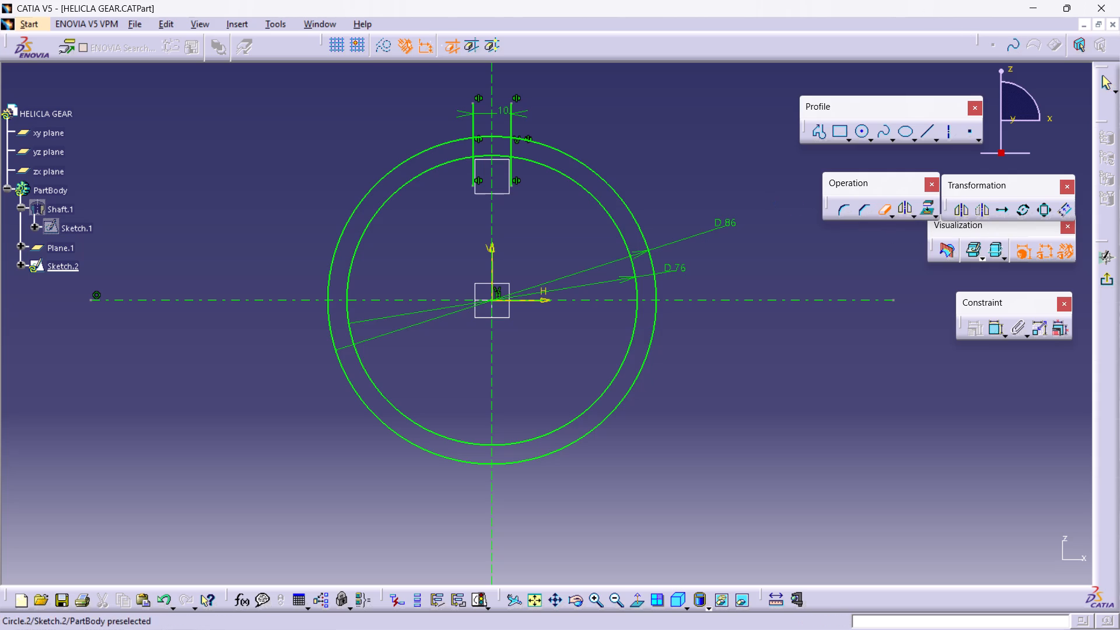
{"action": "left_click", "coordinate": [508, 127]}
{"action": "left_click", "coordinate": [472, 127]}
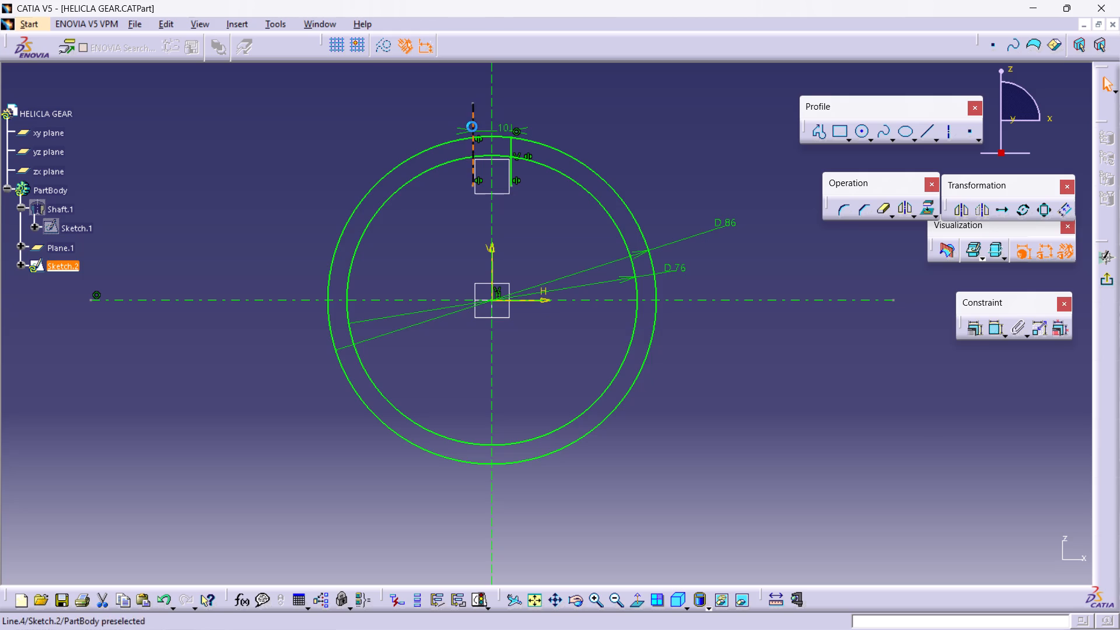
{"action": "left_click", "coordinate": [446, 142]}
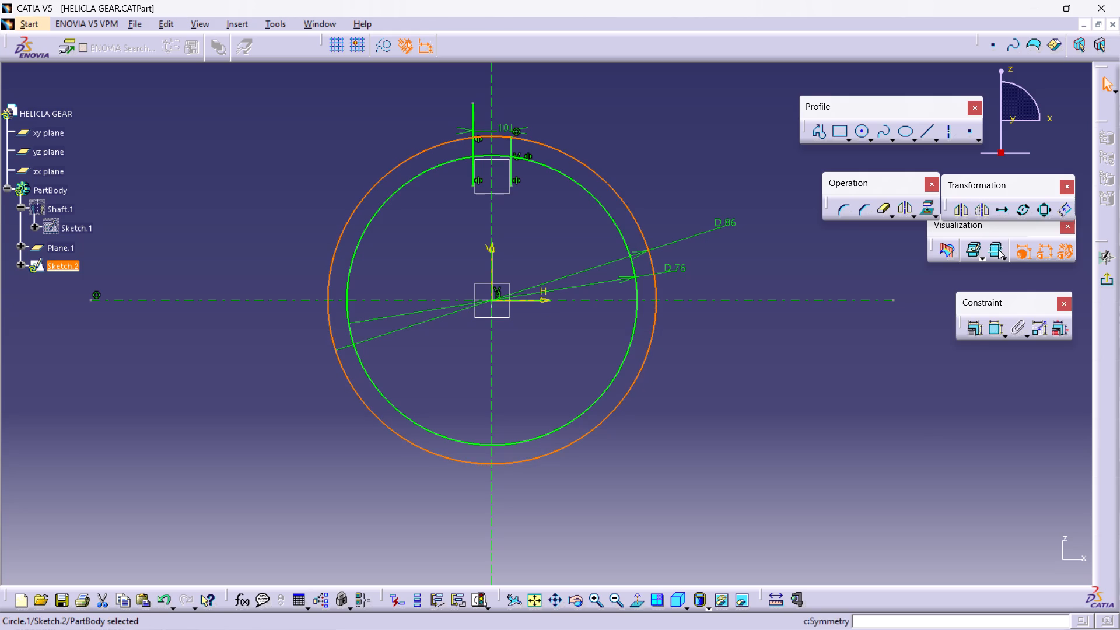
{"action": "left_click", "coordinate": [919, 309]}
{"action": "double_click", "coordinate": [882, 211]}
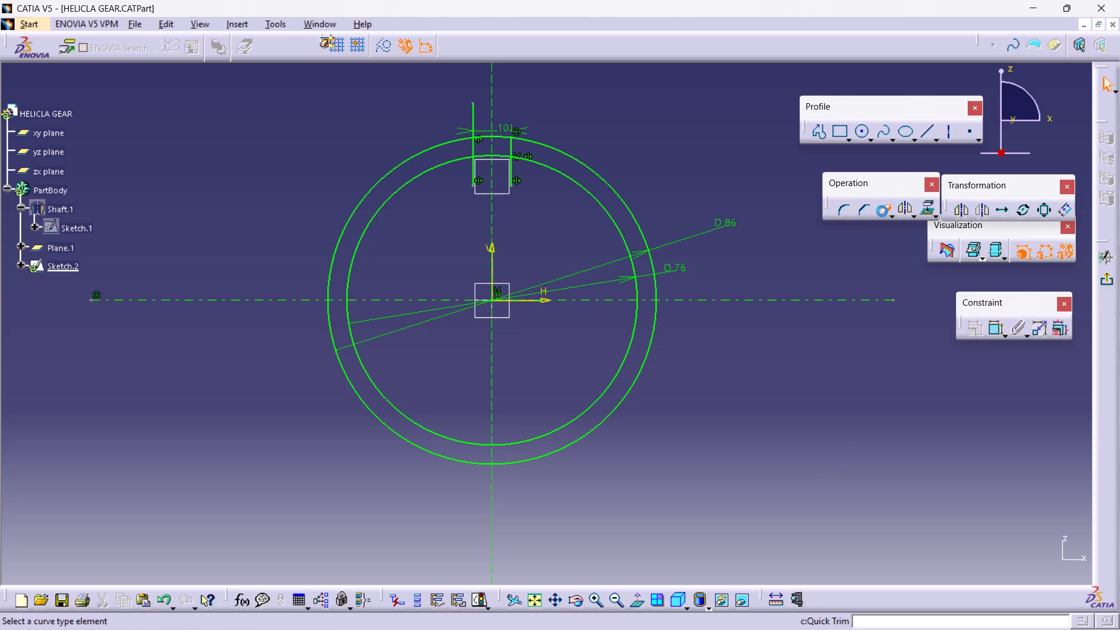
{"action": "left_click", "coordinate": [471, 121]}
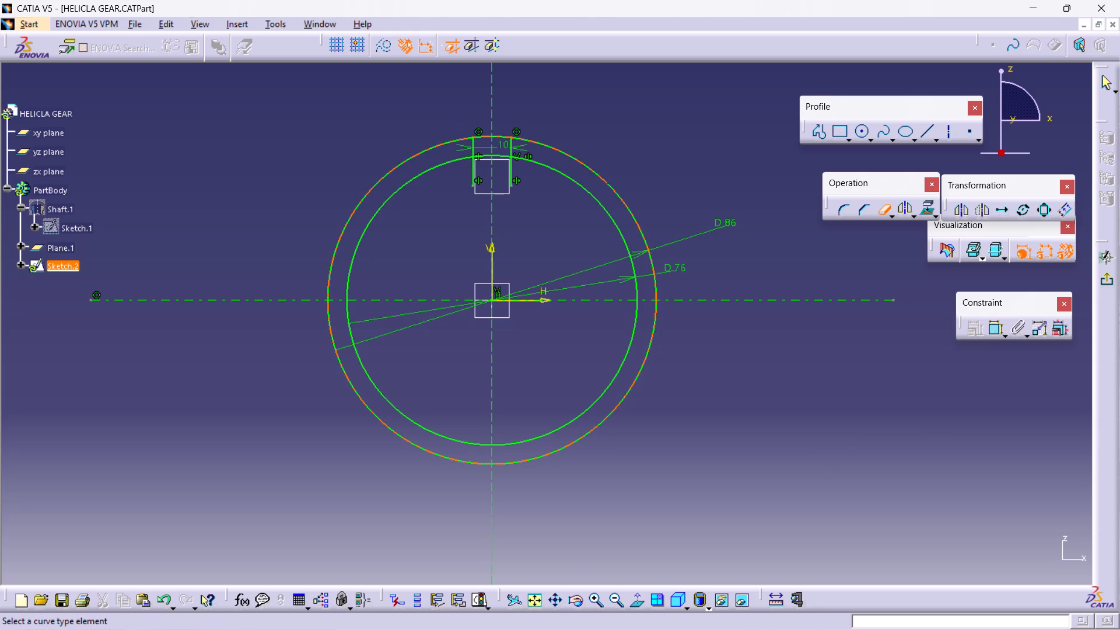
Quick Trim the 86 mm circle outside the tooth, the line ends inside the 76 mm circle, and that circle's arc between the lines.
{"action": "left_click", "coordinate": [438, 147]}
{"action": "left_click", "coordinate": [556, 150]}
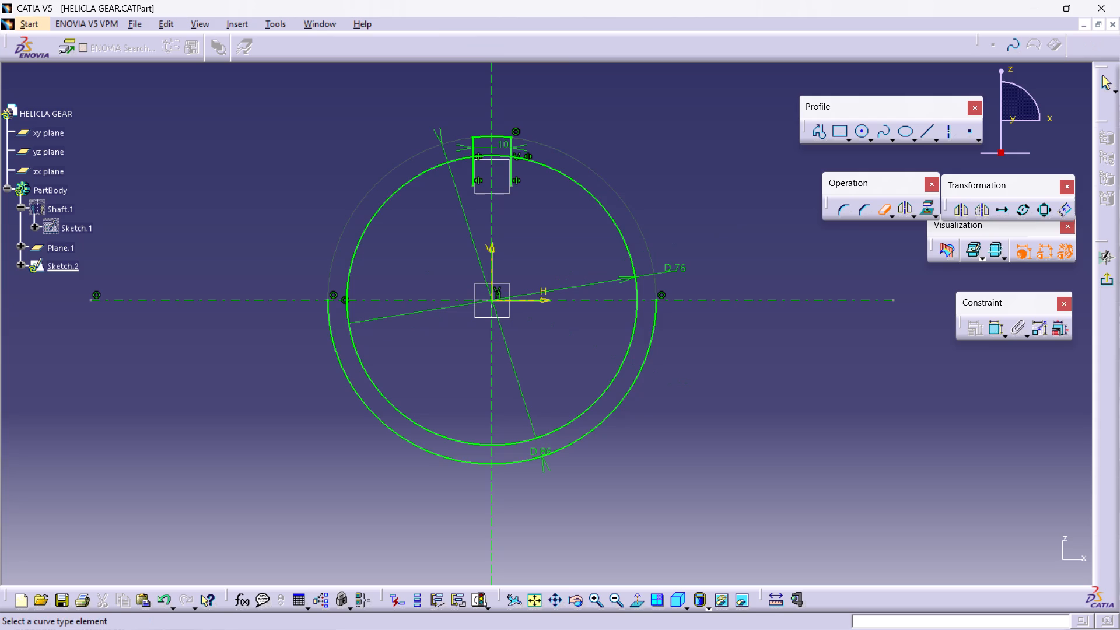
{"action": "left_click", "coordinate": [655, 332]}
{"action": "left_click", "coordinate": [342, 370]}
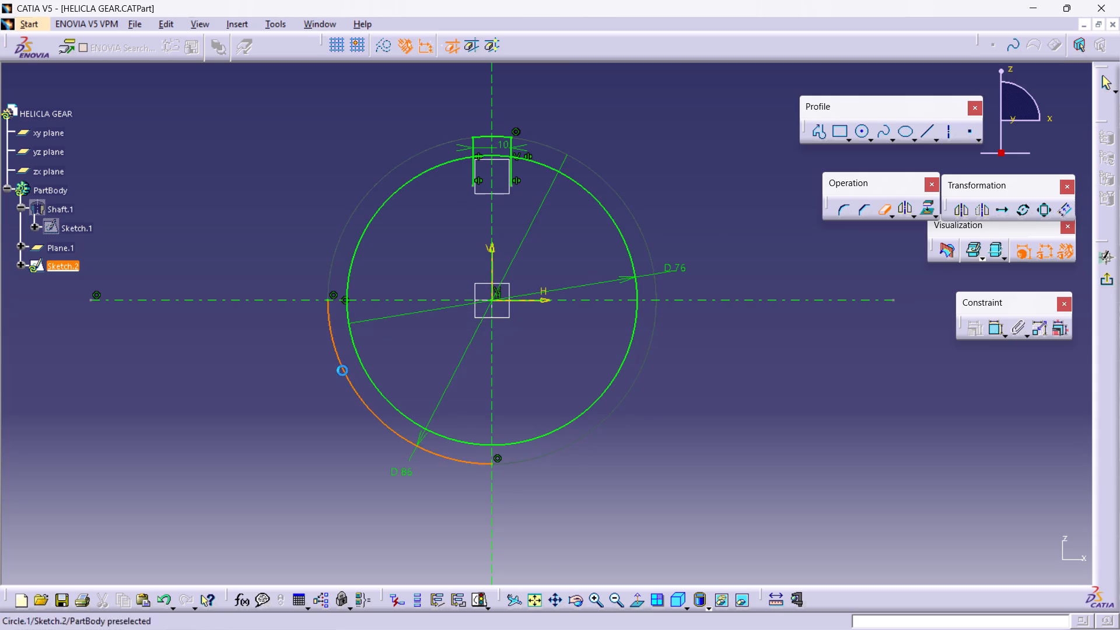
{"action": "left_click", "coordinate": [473, 165]}
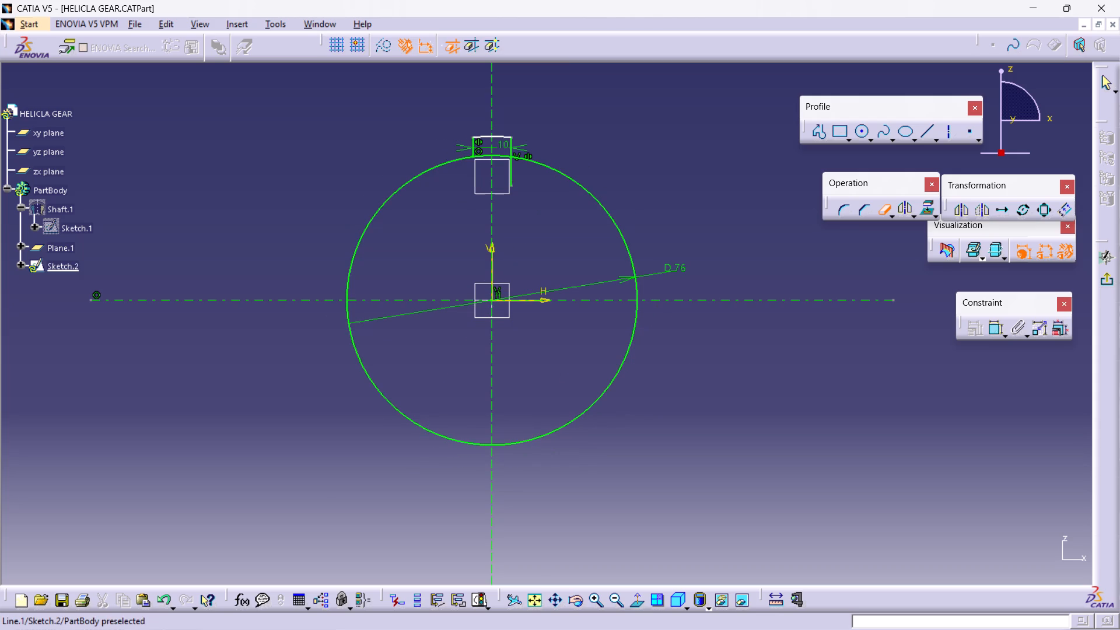
{"action": "left_click", "coordinate": [511, 164]}
{"action": "left_click", "coordinate": [496, 156]}
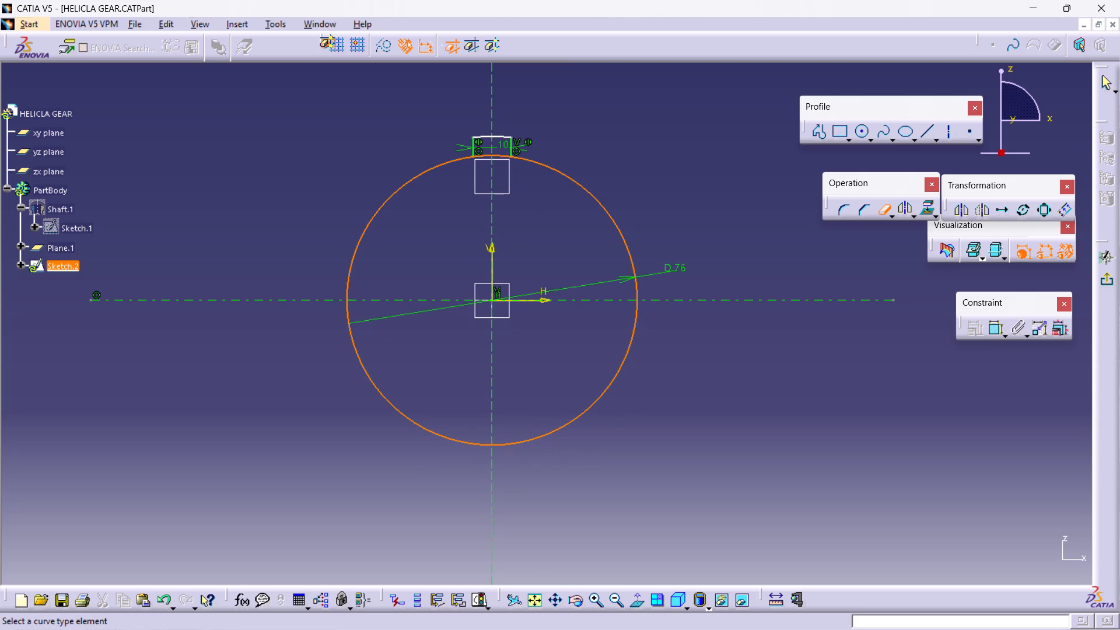
{"action": "left_click", "coordinate": [483, 156]}
{"action": "middle_click_drag", "start_coordinate": [577, 126], "coordinate": [577, 126]}
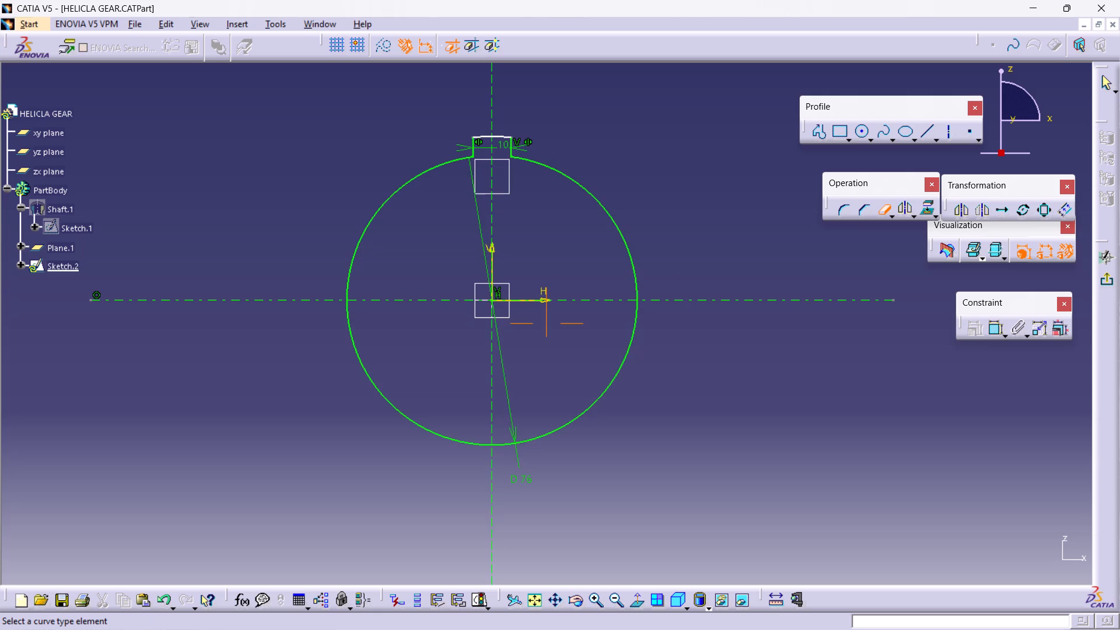
{"action": "middle_click_drag", "start_coordinate": [577, 126], "coordinate": [568, 148]}
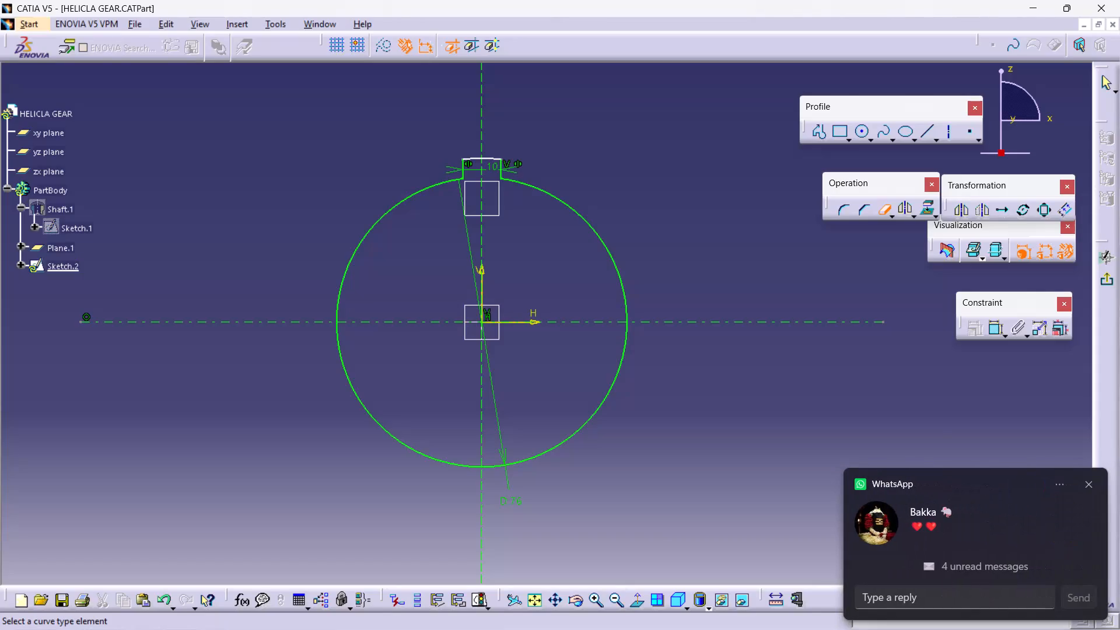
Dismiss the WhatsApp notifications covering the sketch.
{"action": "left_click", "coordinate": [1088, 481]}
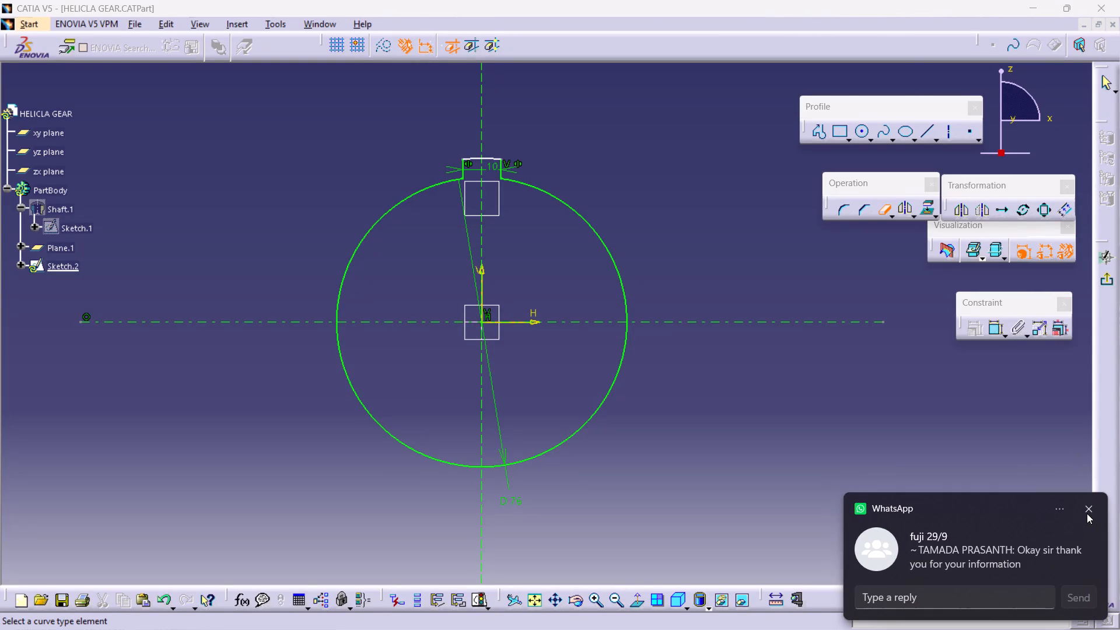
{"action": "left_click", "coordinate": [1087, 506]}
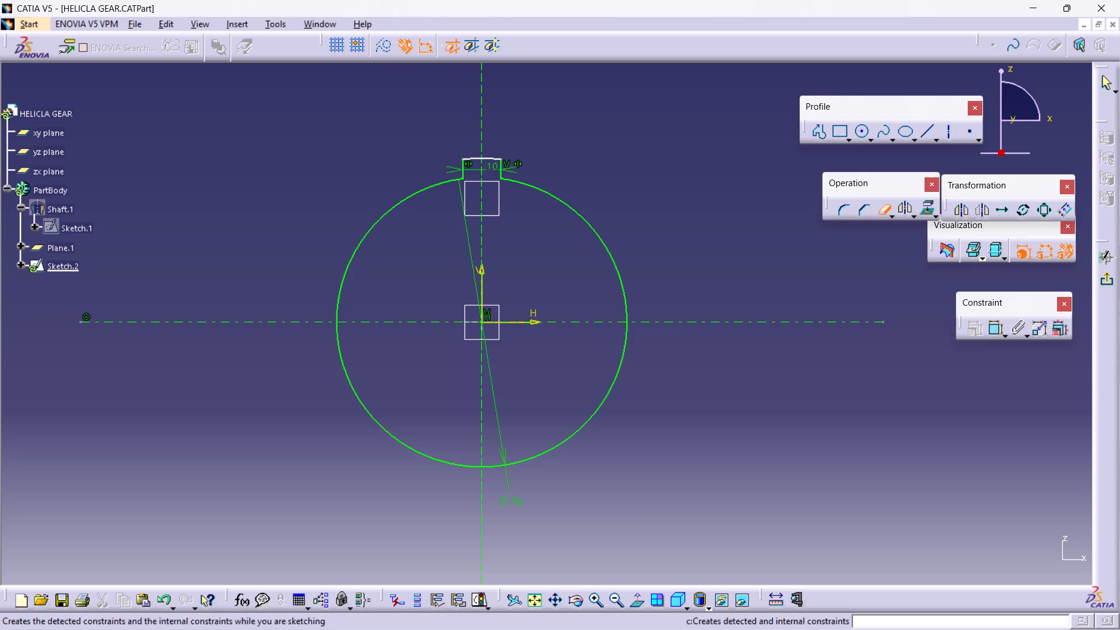
End the trimming and exit the tooth profile sketch to return to the 3D part.
{"action": "left_click", "coordinate": [883, 212]}
{"action": "left_click", "coordinate": [700, 240]}
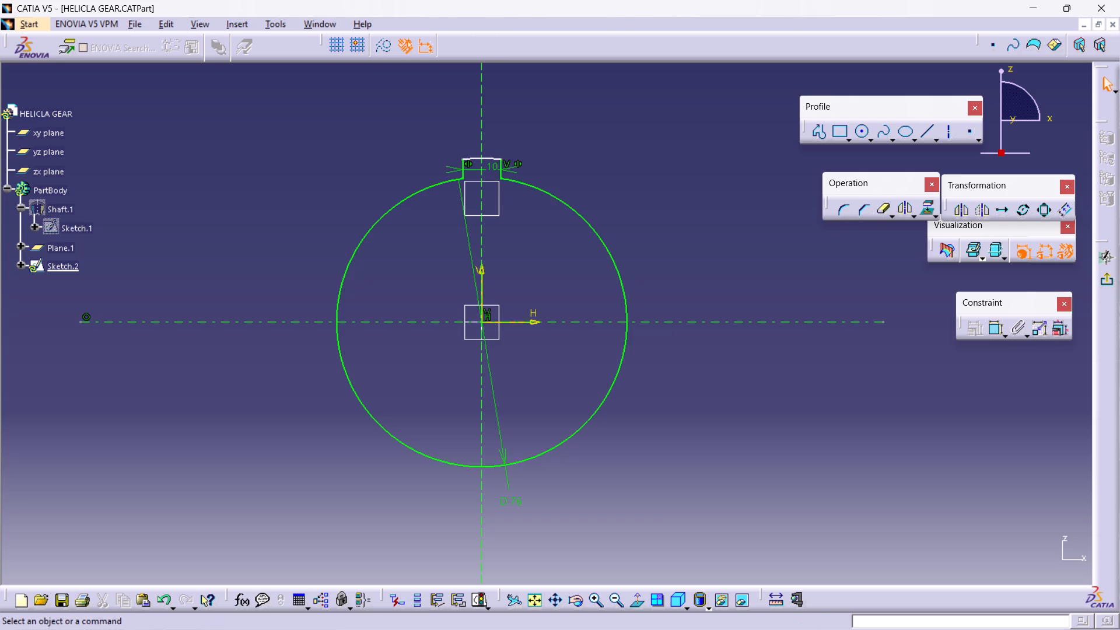
{"action": "left_click", "coordinate": [1100, 282]}
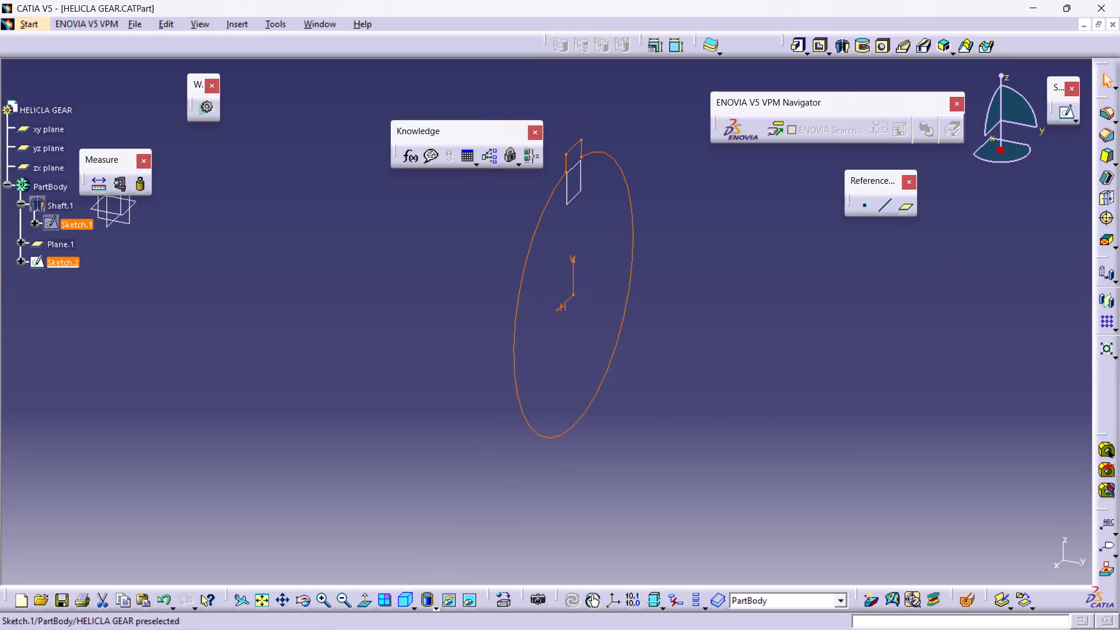
Show the hidden Shaft.1 feature again in the 3D part.
{"action": "right_click", "coordinate": [61, 207]}
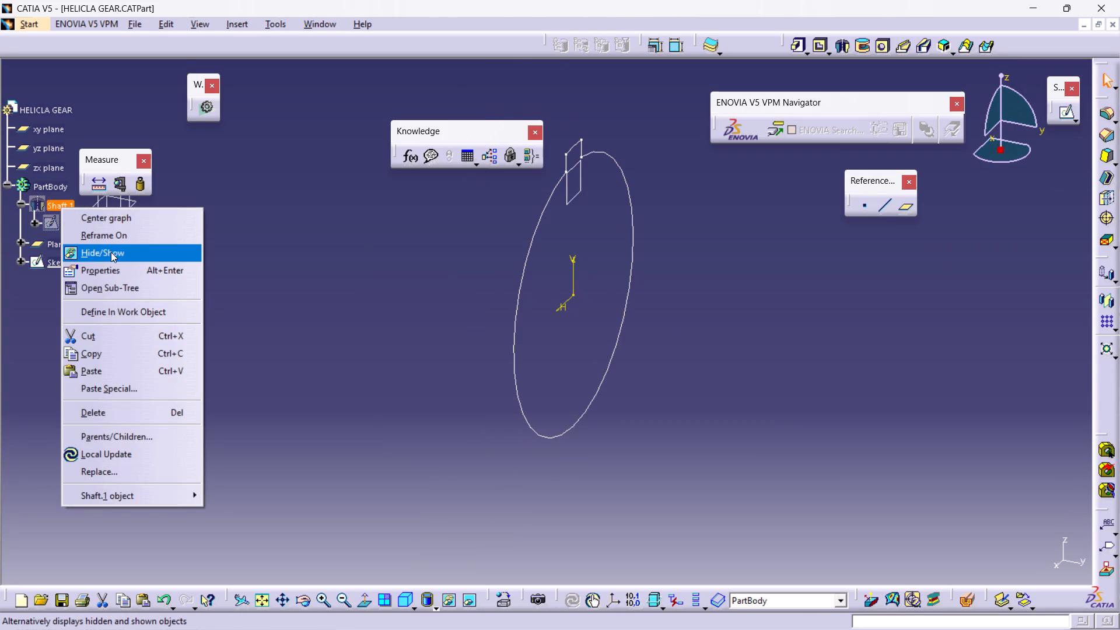
{"action": "left_click", "coordinate": [111, 252]}
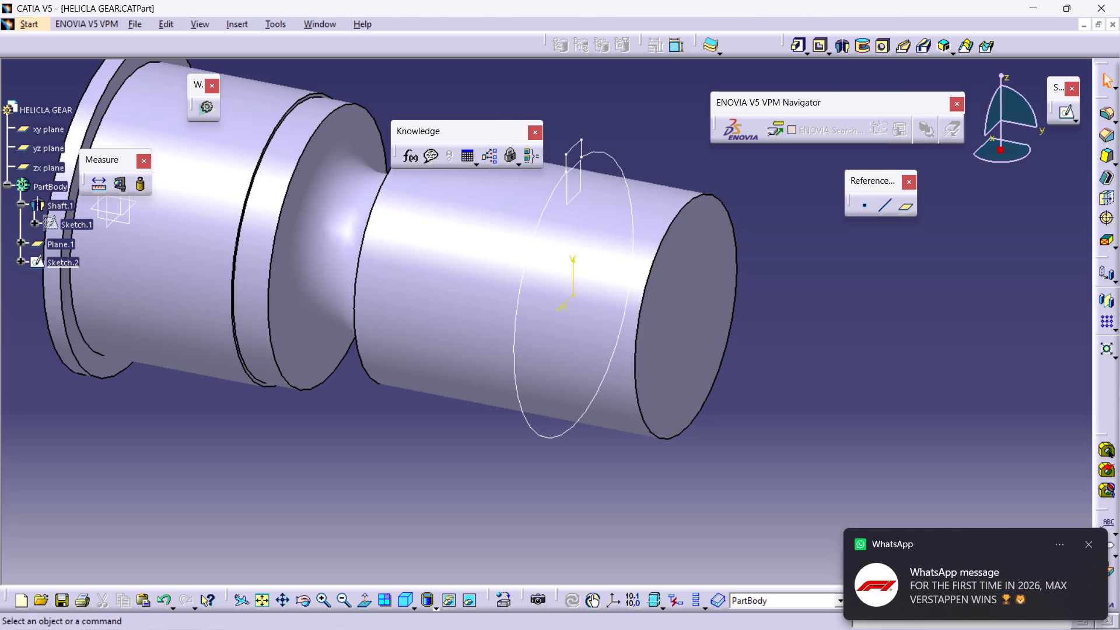
{"action": "left_click", "coordinate": [1083, 541]}
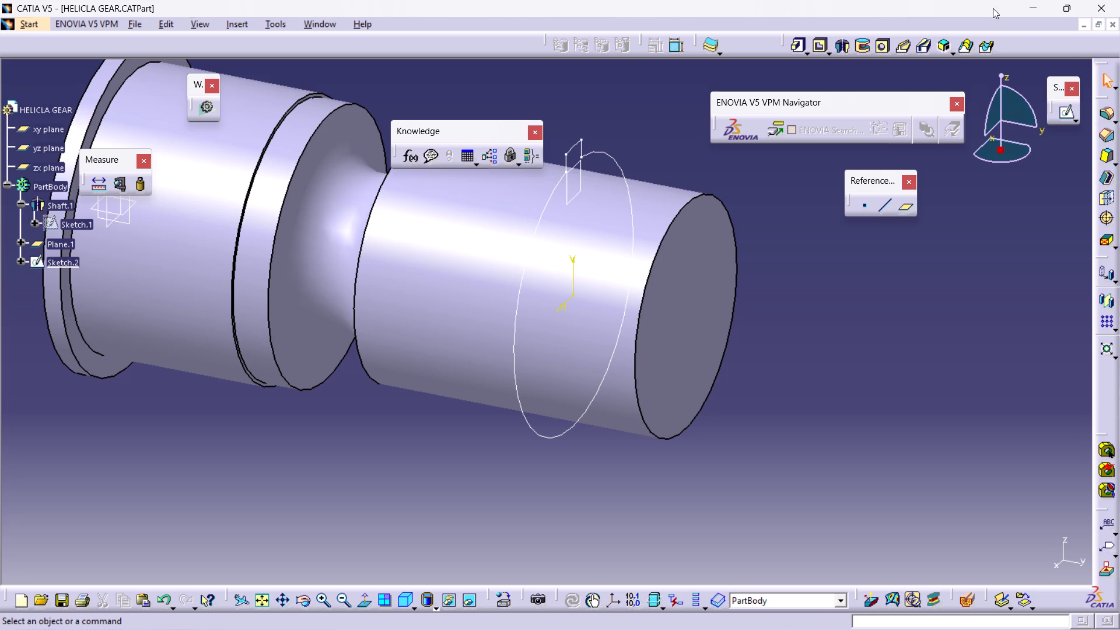
Pad the single-tooth profile Sketch.2 to a length of 48 mm along the shaft.
{"action": "left_click", "coordinate": [796, 44]}
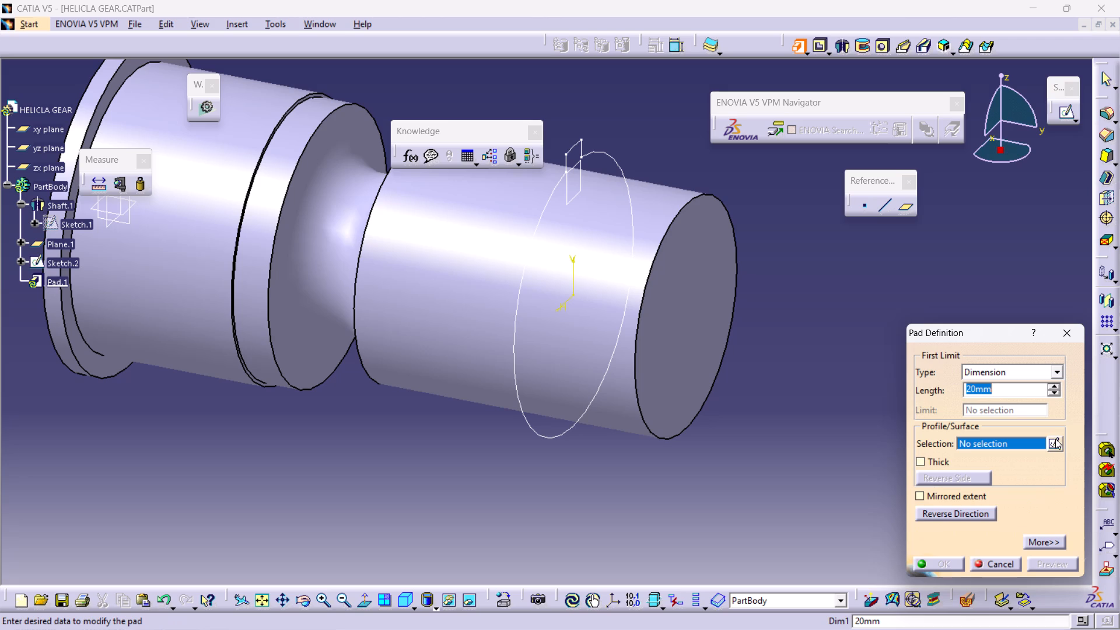
{"action": "type", "text": "48"}
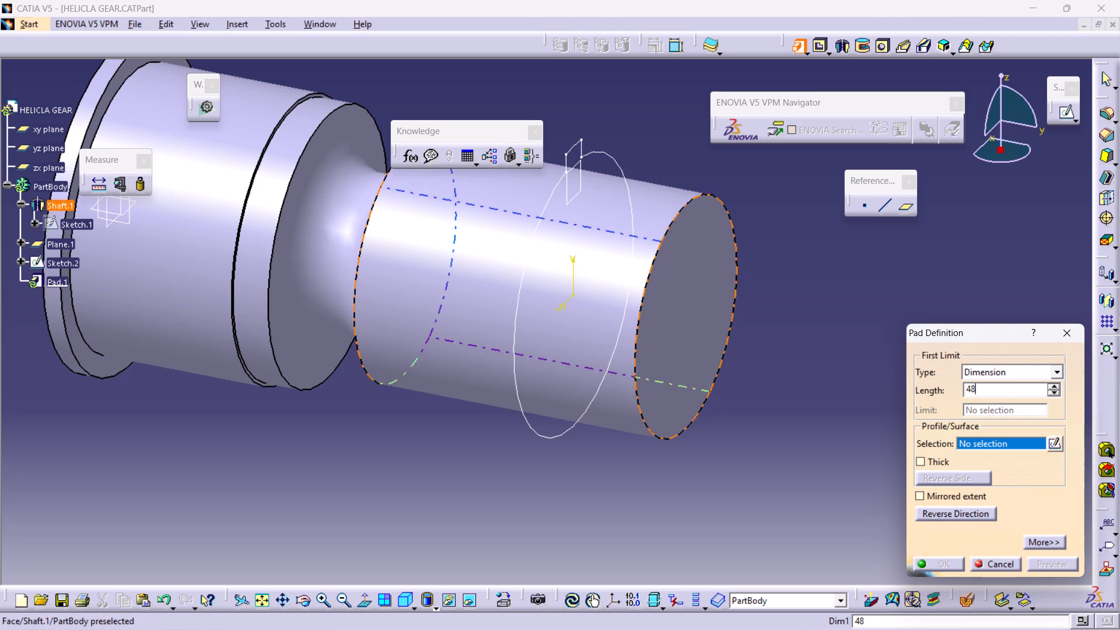
{"action": "left_click", "coordinate": [513, 345]}
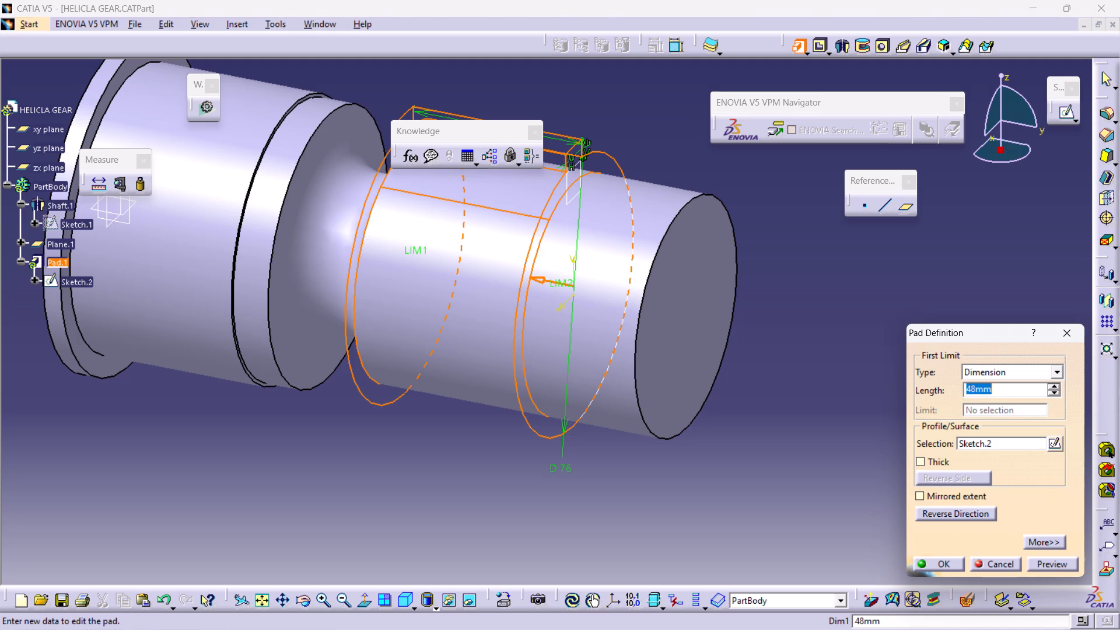
{"action": "left_click", "coordinate": [1038, 559]}
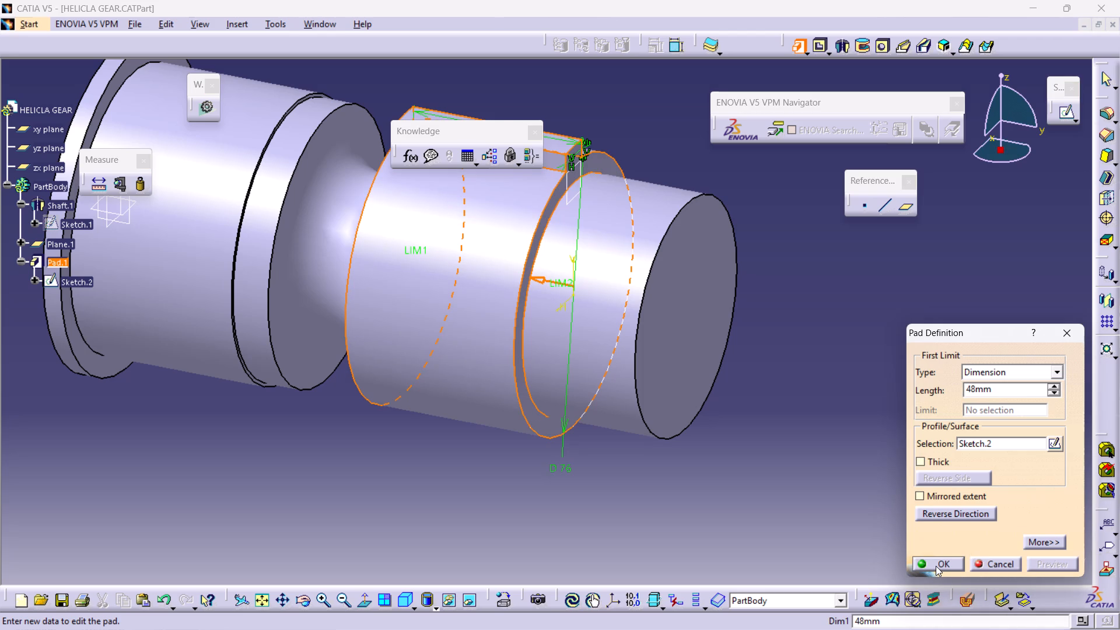
{"action": "left_click", "coordinate": [935, 566]}
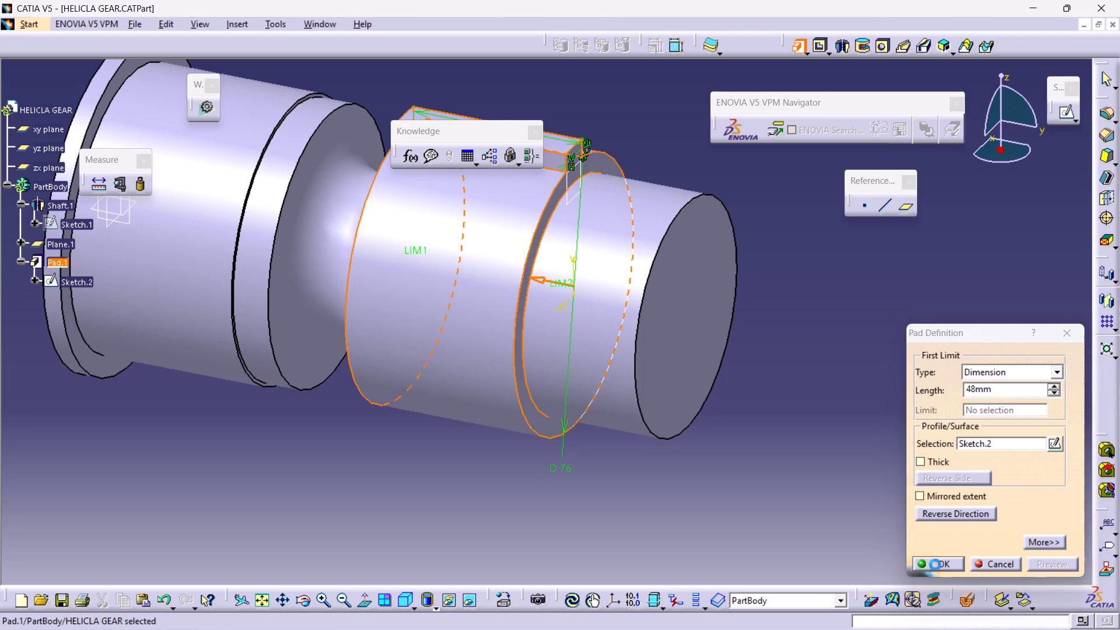
{"action": "left_click", "coordinate": [884, 447]}
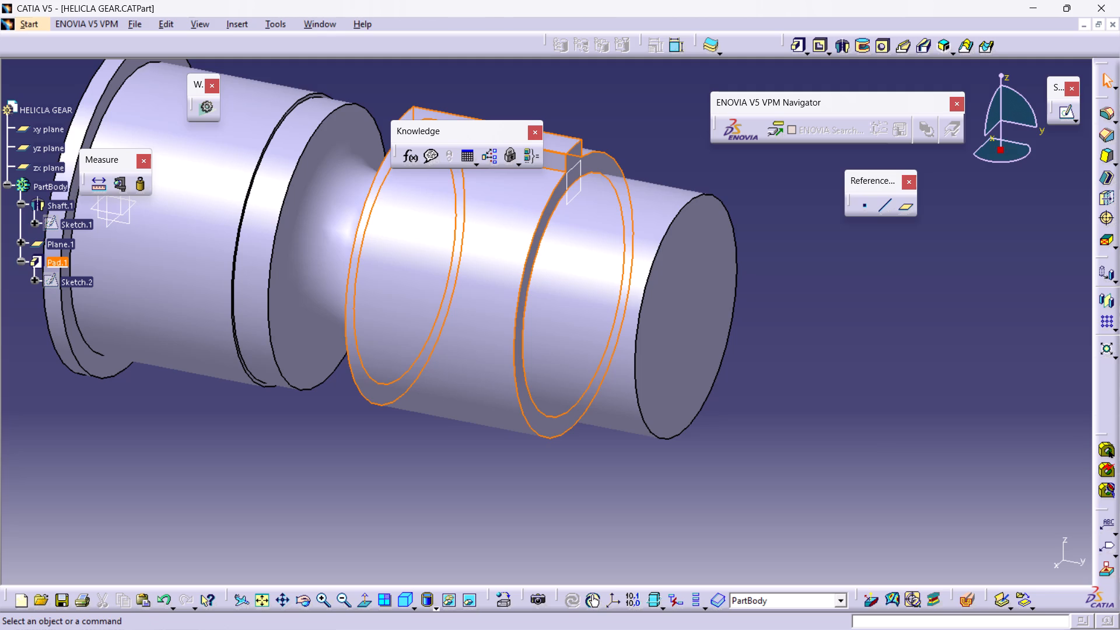
{"action": "middle_click_drag", "start_coordinate": [781, 367], "coordinate": [803, 415]}
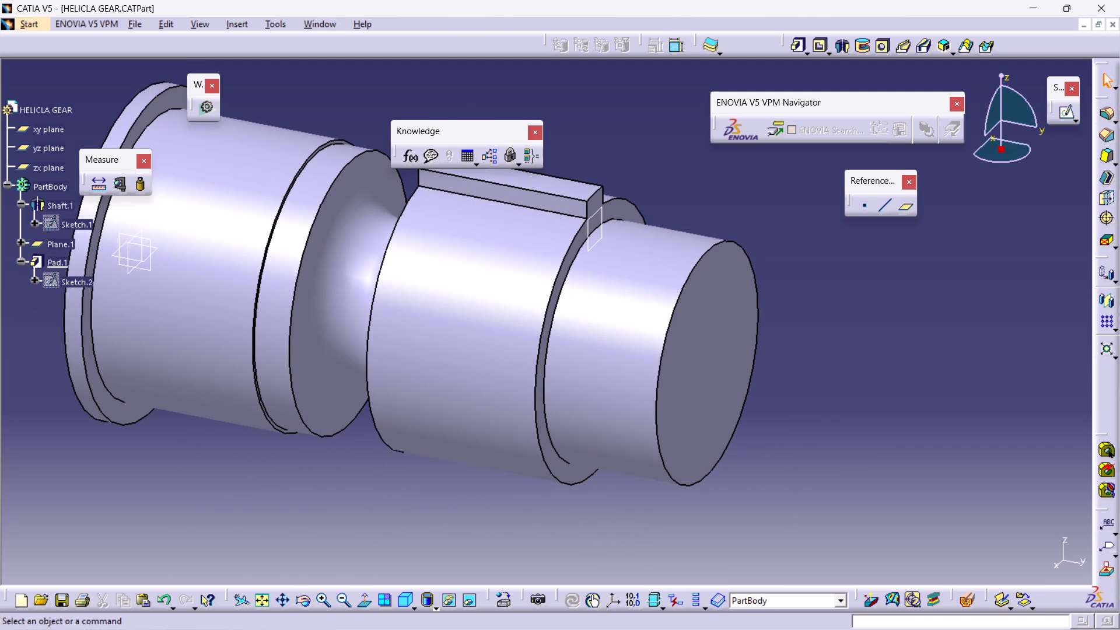
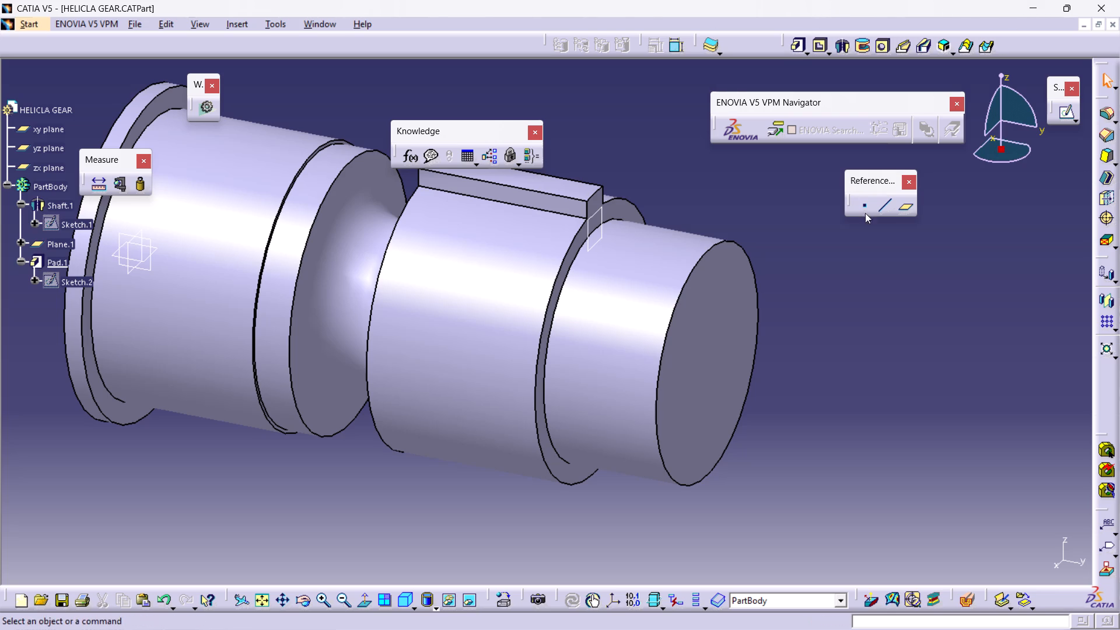
Start a transformation feature for the padded single tooth on the shaft.
{"action": "left_click", "coordinate": [237, 23]}
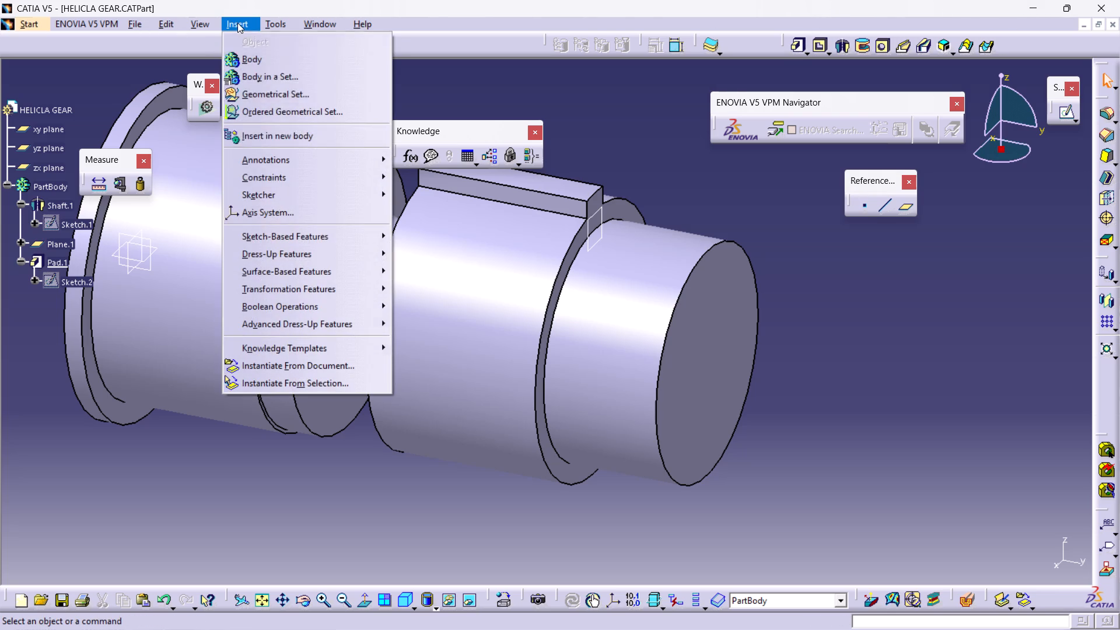
{"action": "left_click", "coordinate": [308, 285]}
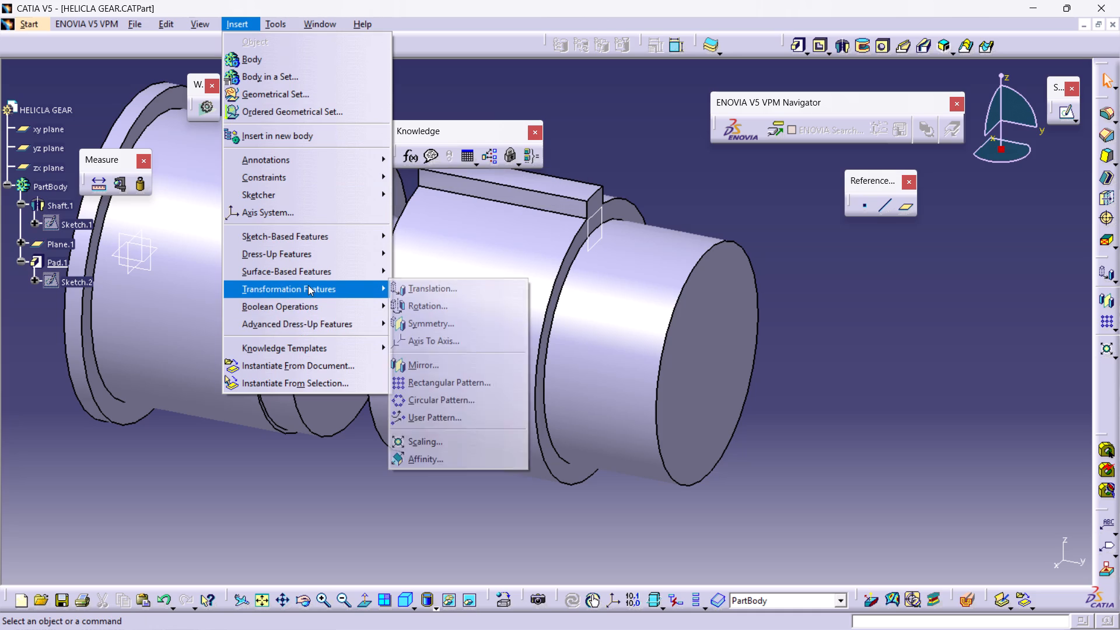
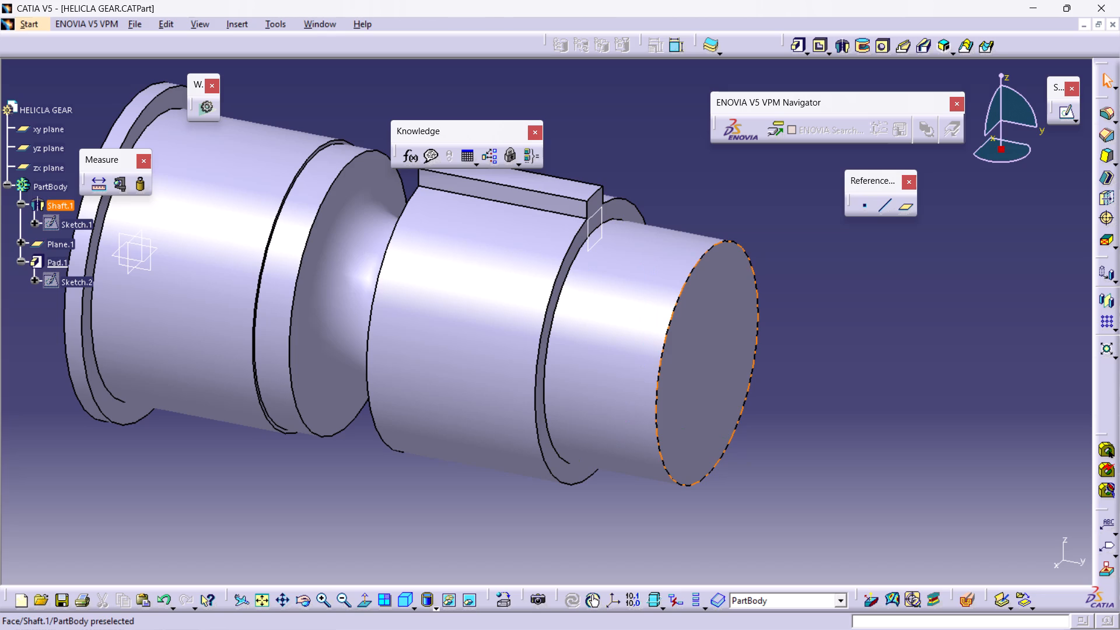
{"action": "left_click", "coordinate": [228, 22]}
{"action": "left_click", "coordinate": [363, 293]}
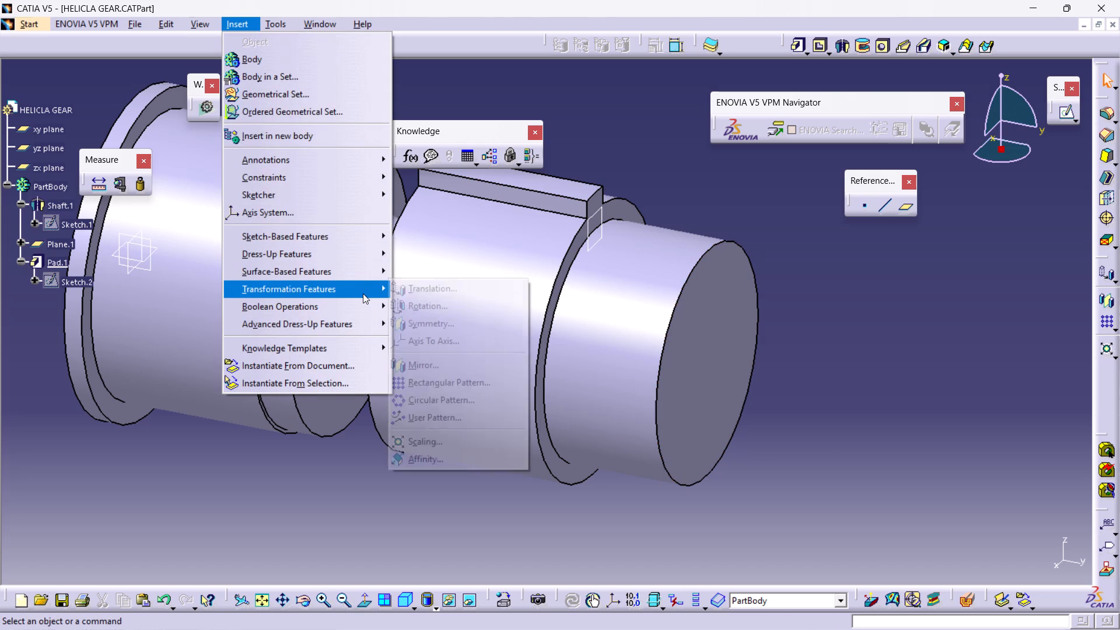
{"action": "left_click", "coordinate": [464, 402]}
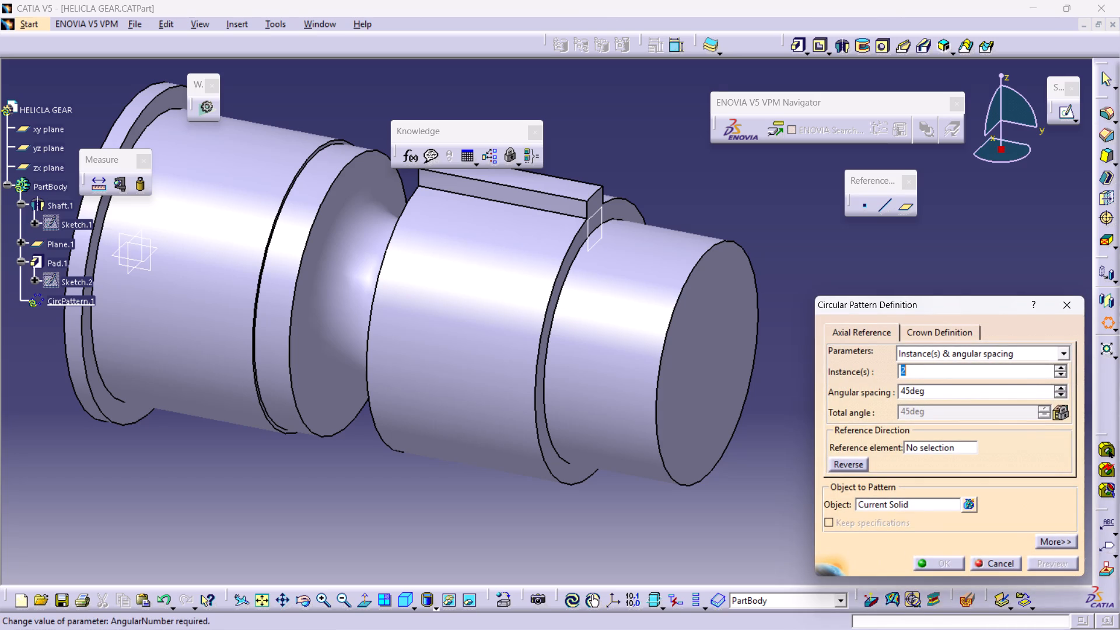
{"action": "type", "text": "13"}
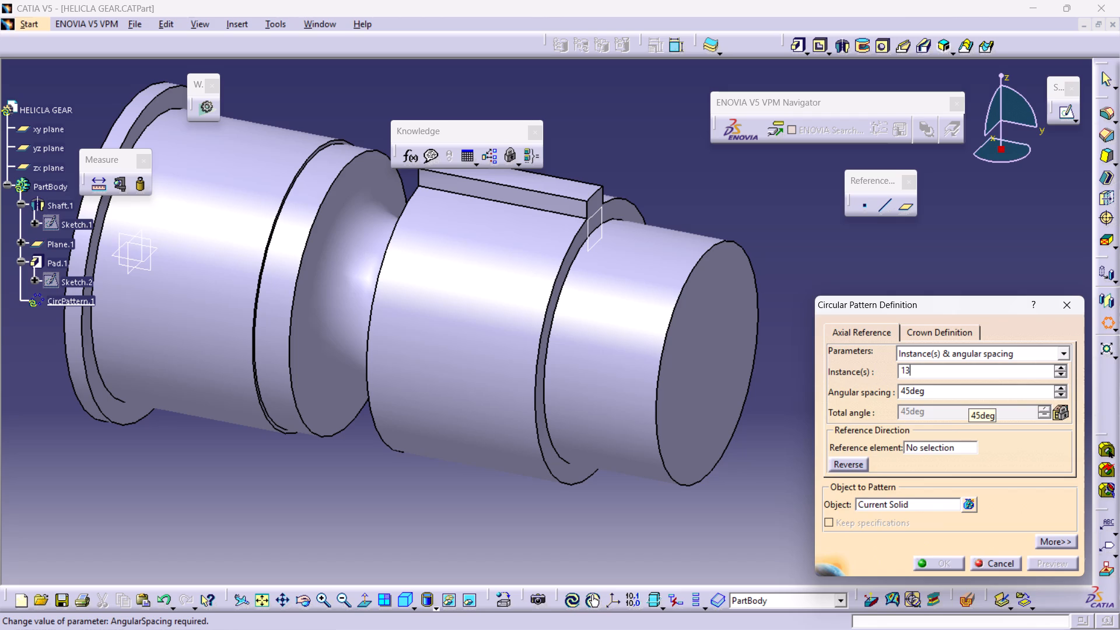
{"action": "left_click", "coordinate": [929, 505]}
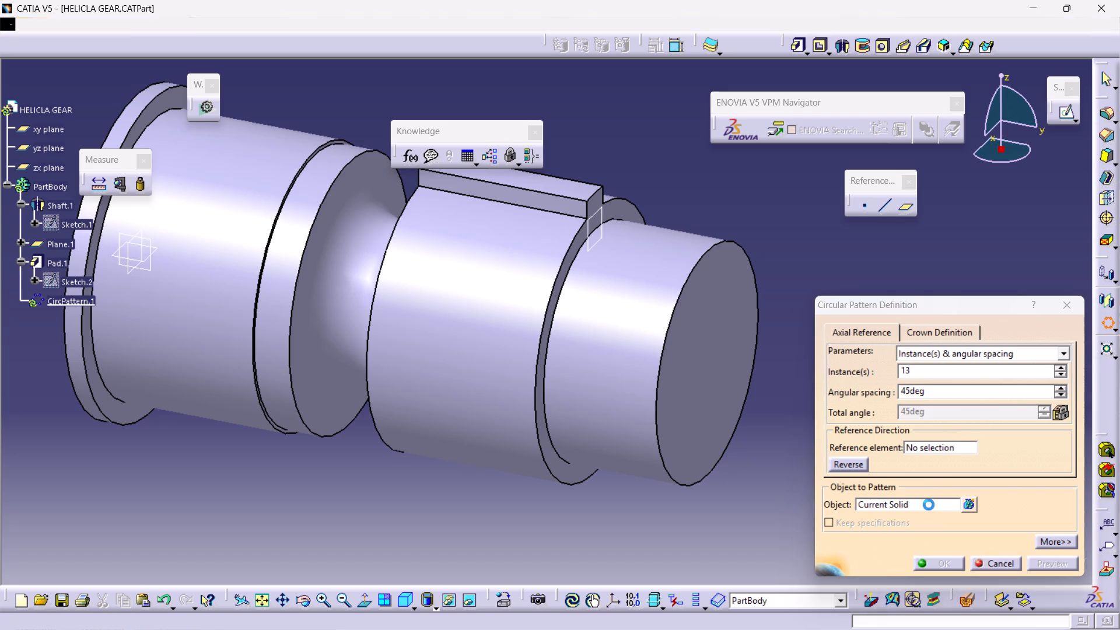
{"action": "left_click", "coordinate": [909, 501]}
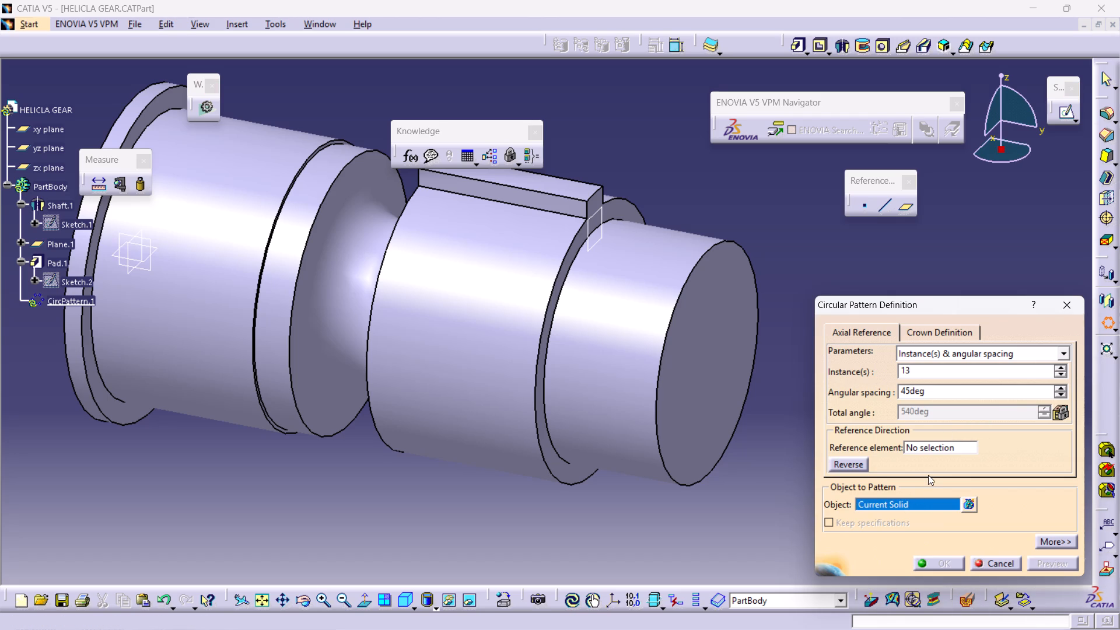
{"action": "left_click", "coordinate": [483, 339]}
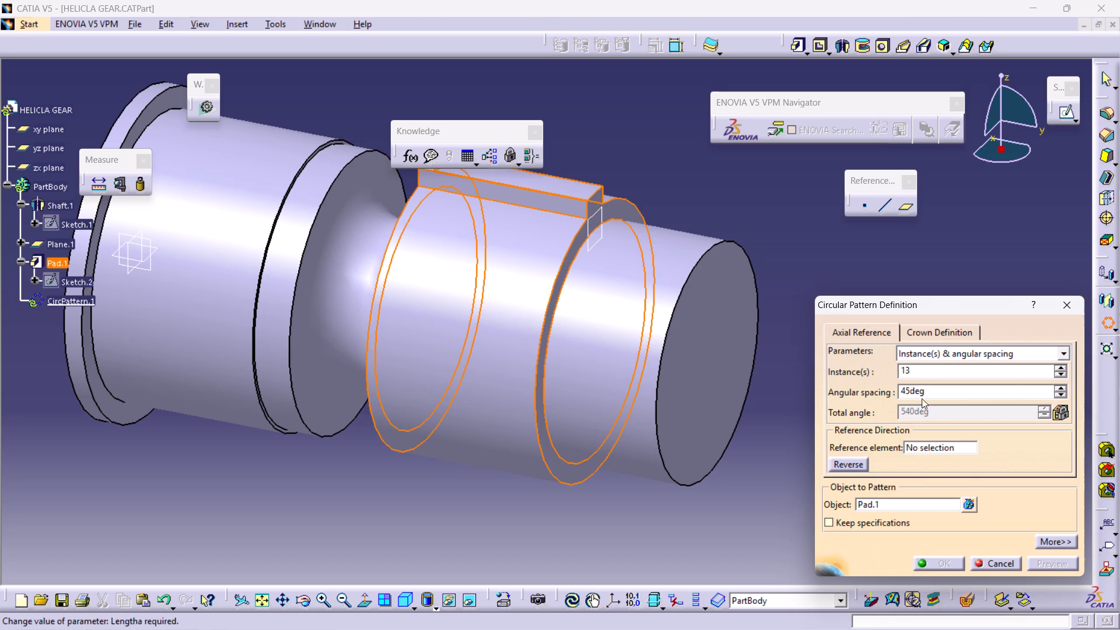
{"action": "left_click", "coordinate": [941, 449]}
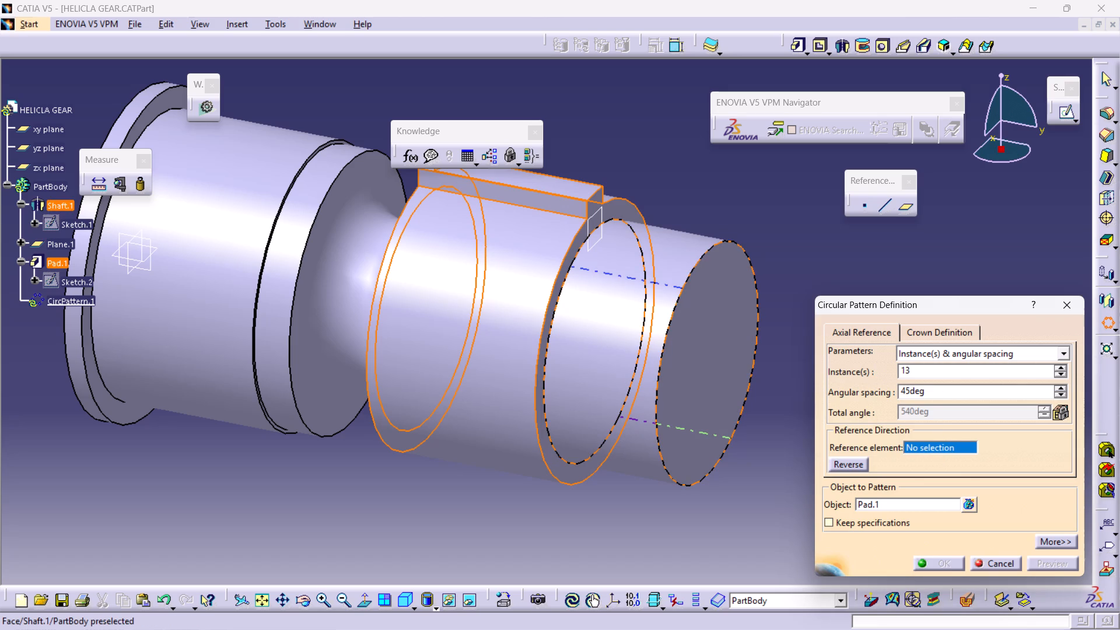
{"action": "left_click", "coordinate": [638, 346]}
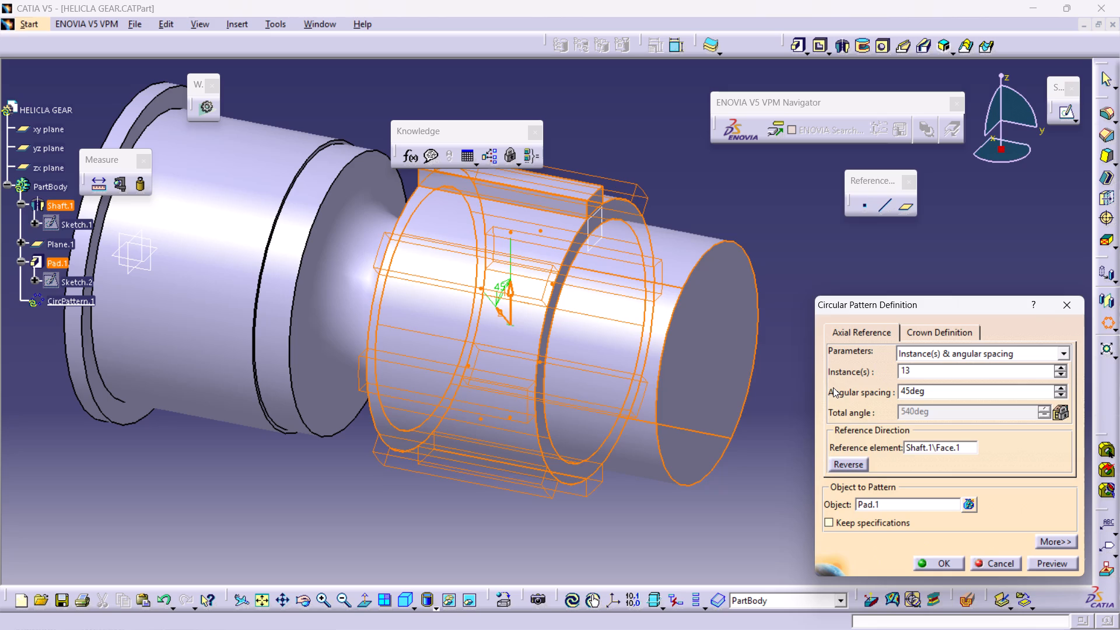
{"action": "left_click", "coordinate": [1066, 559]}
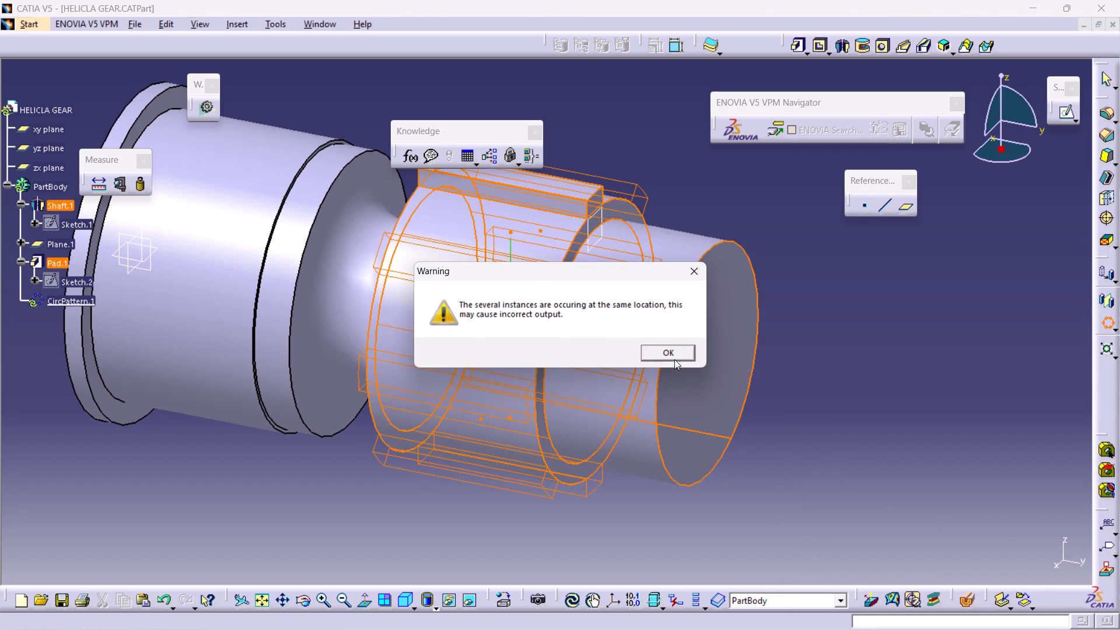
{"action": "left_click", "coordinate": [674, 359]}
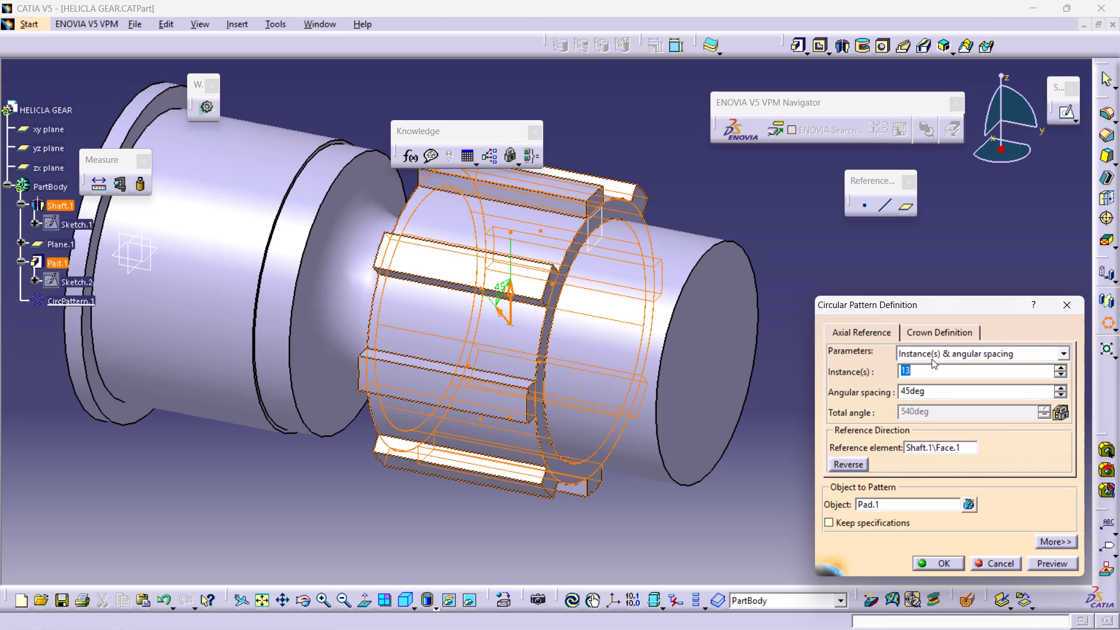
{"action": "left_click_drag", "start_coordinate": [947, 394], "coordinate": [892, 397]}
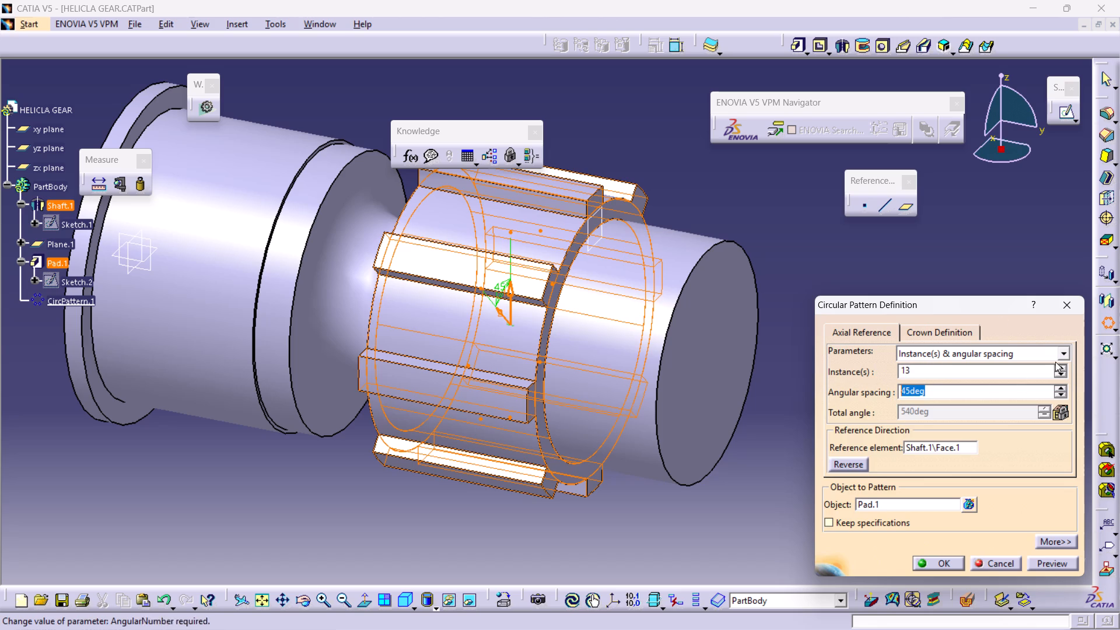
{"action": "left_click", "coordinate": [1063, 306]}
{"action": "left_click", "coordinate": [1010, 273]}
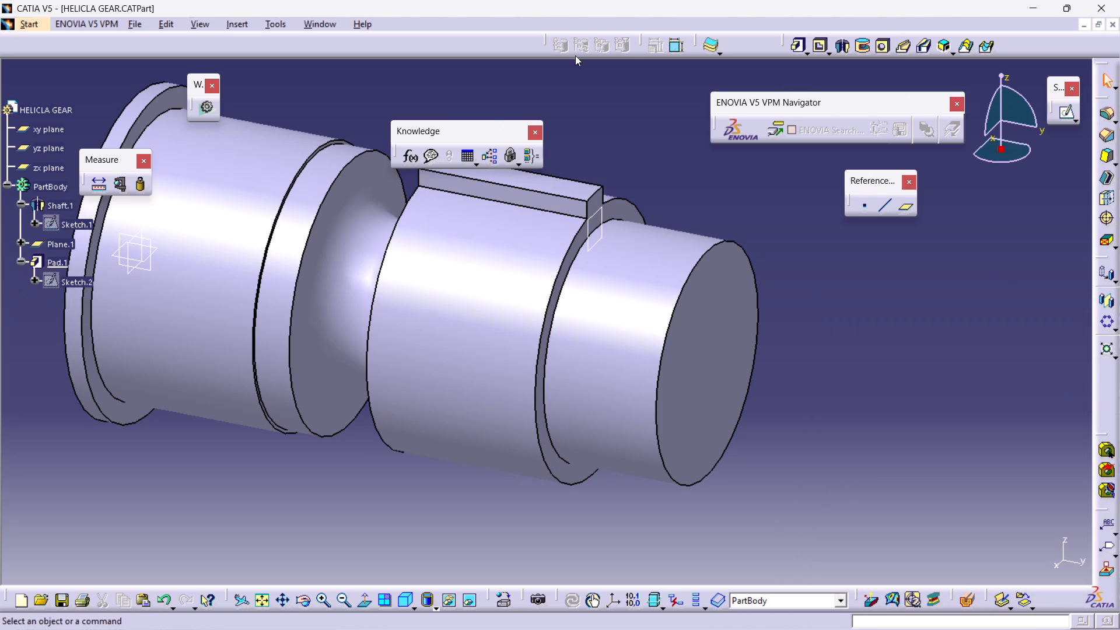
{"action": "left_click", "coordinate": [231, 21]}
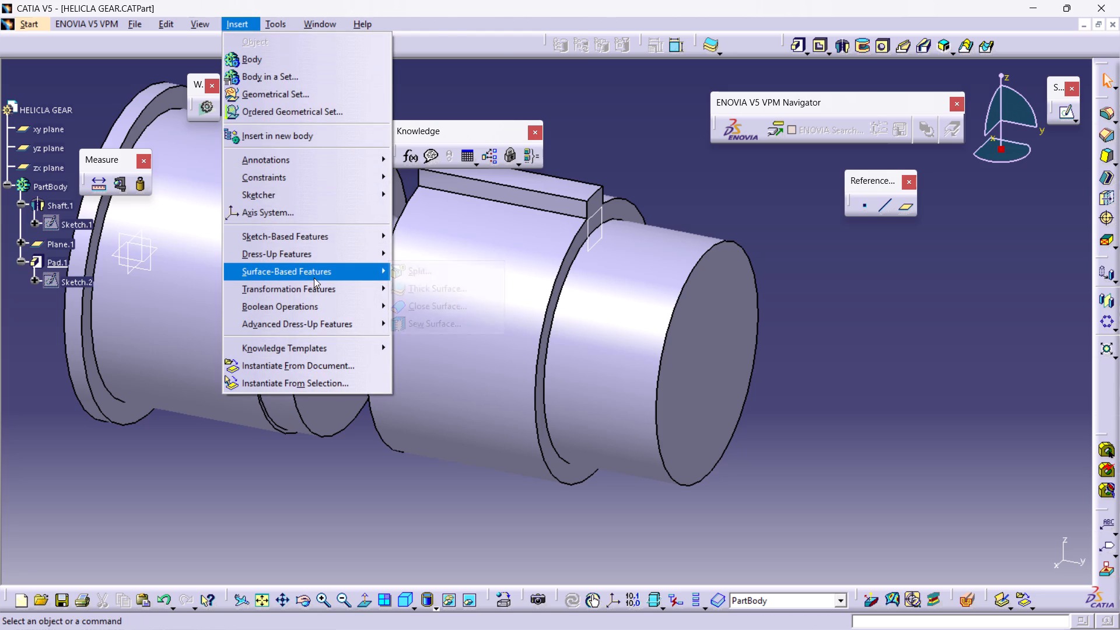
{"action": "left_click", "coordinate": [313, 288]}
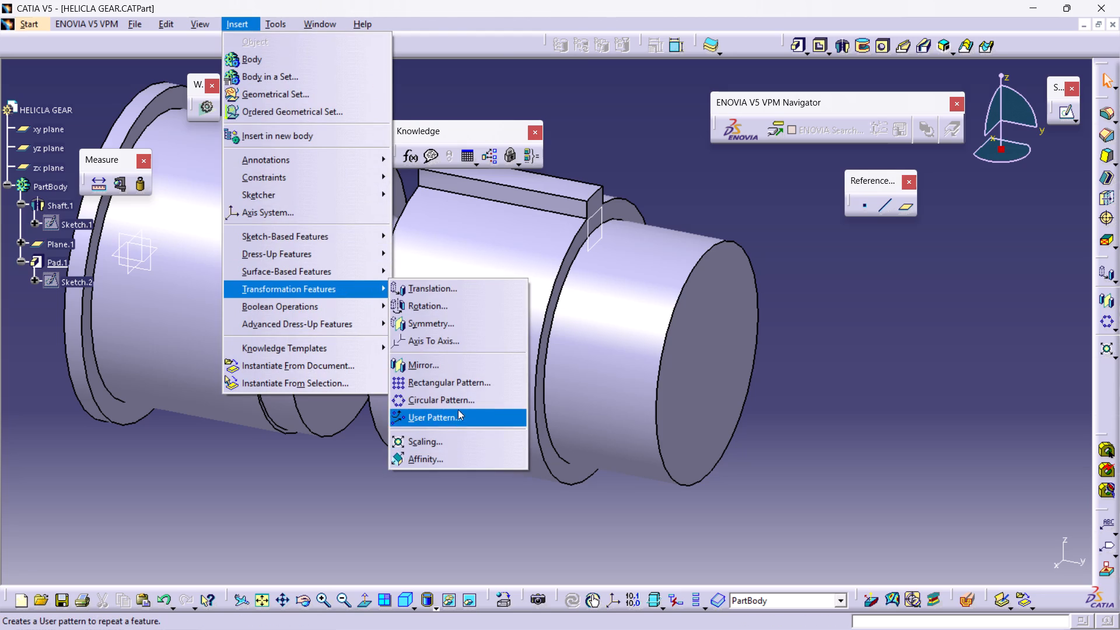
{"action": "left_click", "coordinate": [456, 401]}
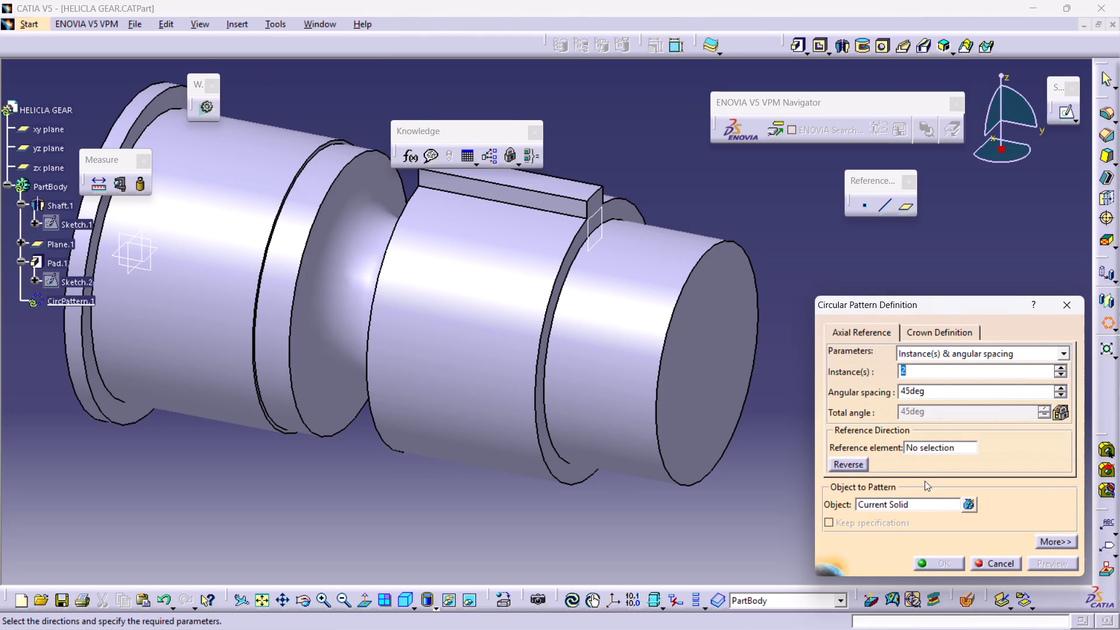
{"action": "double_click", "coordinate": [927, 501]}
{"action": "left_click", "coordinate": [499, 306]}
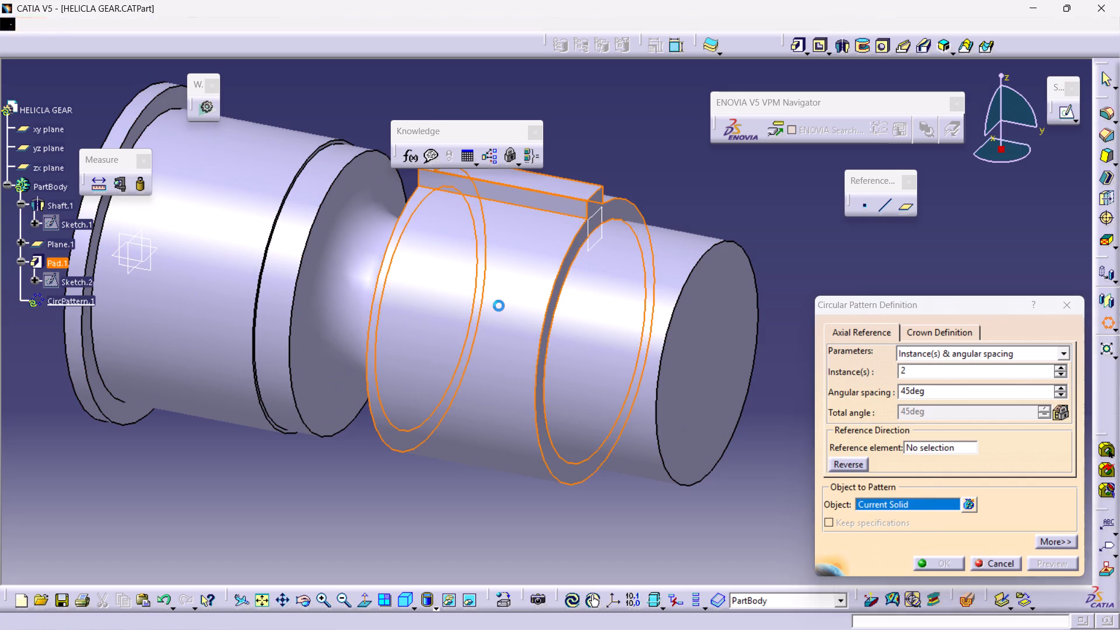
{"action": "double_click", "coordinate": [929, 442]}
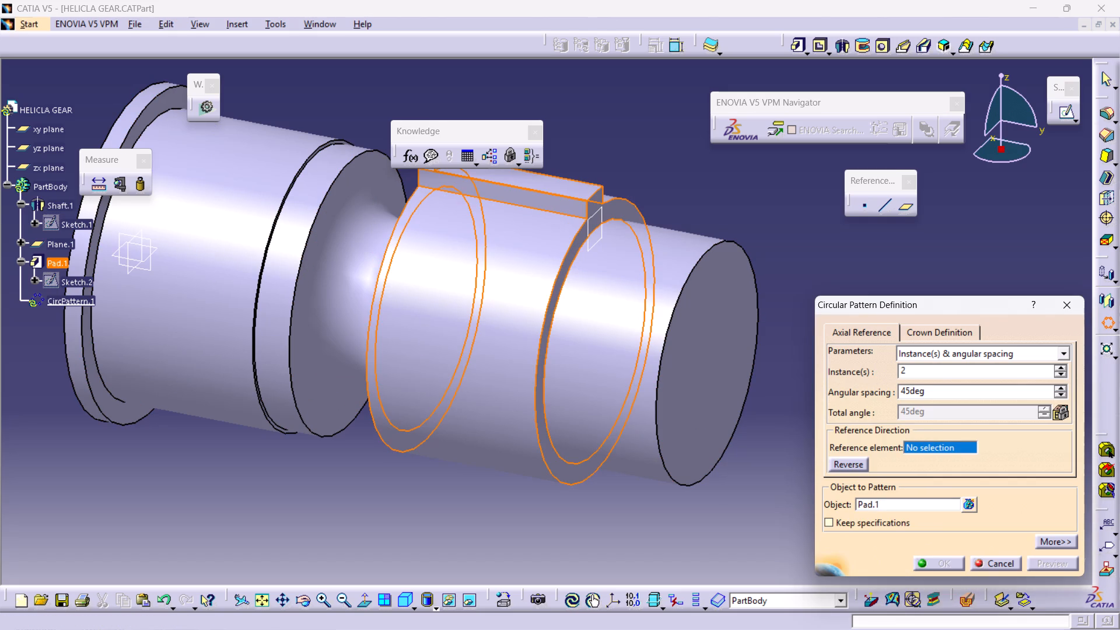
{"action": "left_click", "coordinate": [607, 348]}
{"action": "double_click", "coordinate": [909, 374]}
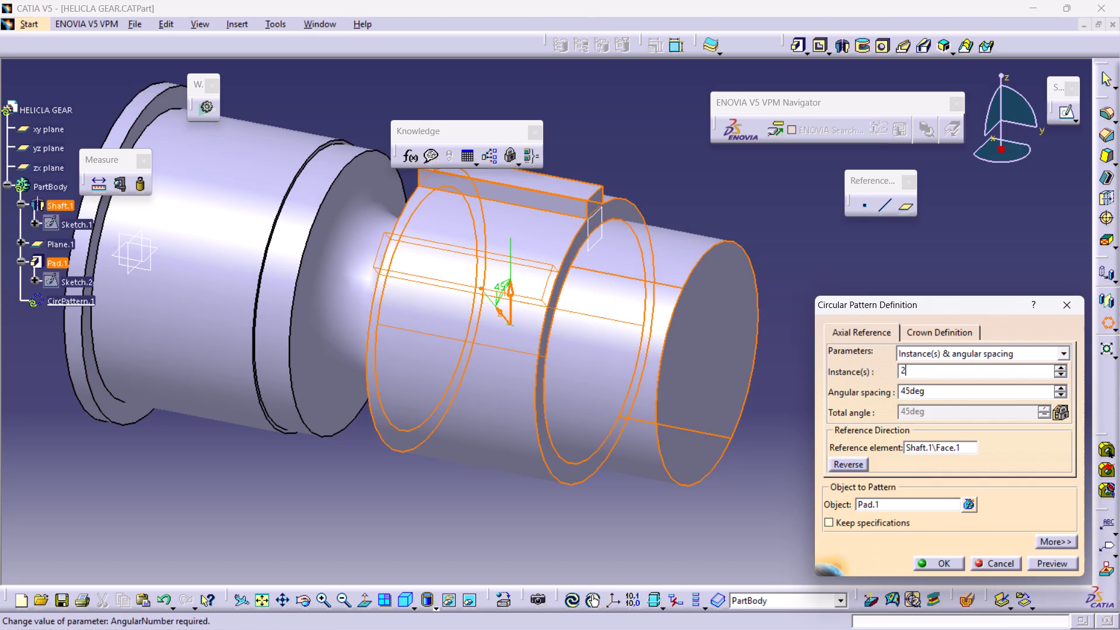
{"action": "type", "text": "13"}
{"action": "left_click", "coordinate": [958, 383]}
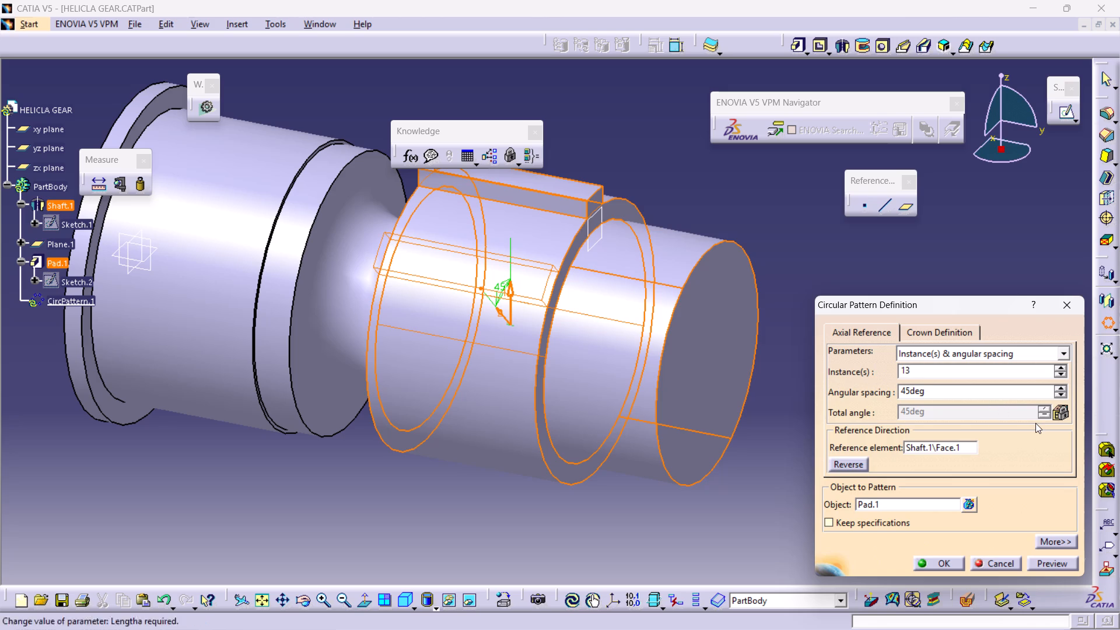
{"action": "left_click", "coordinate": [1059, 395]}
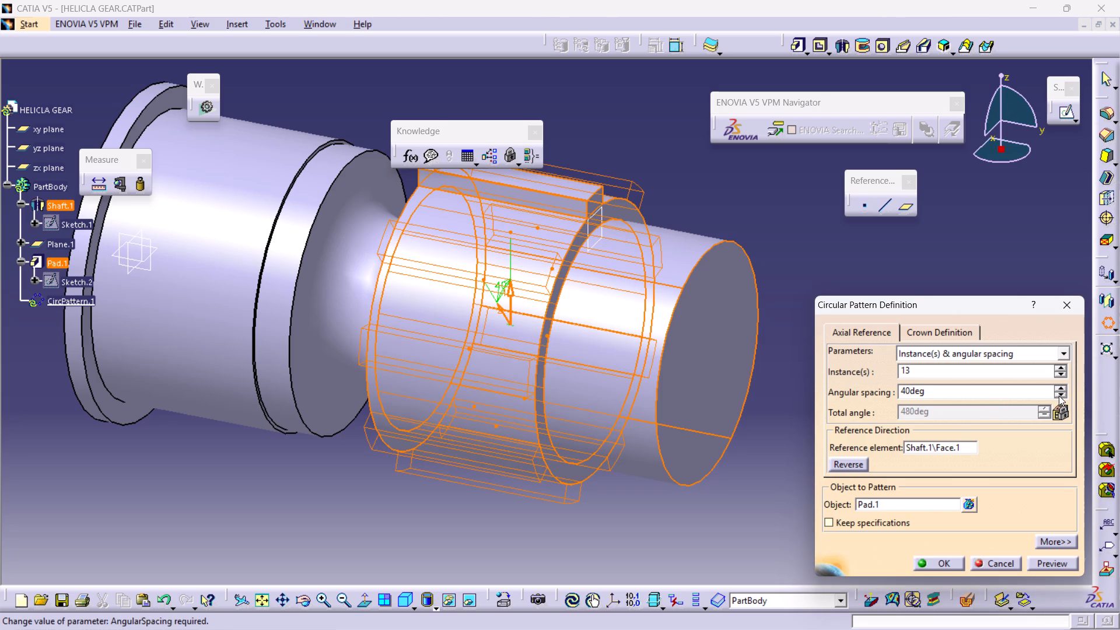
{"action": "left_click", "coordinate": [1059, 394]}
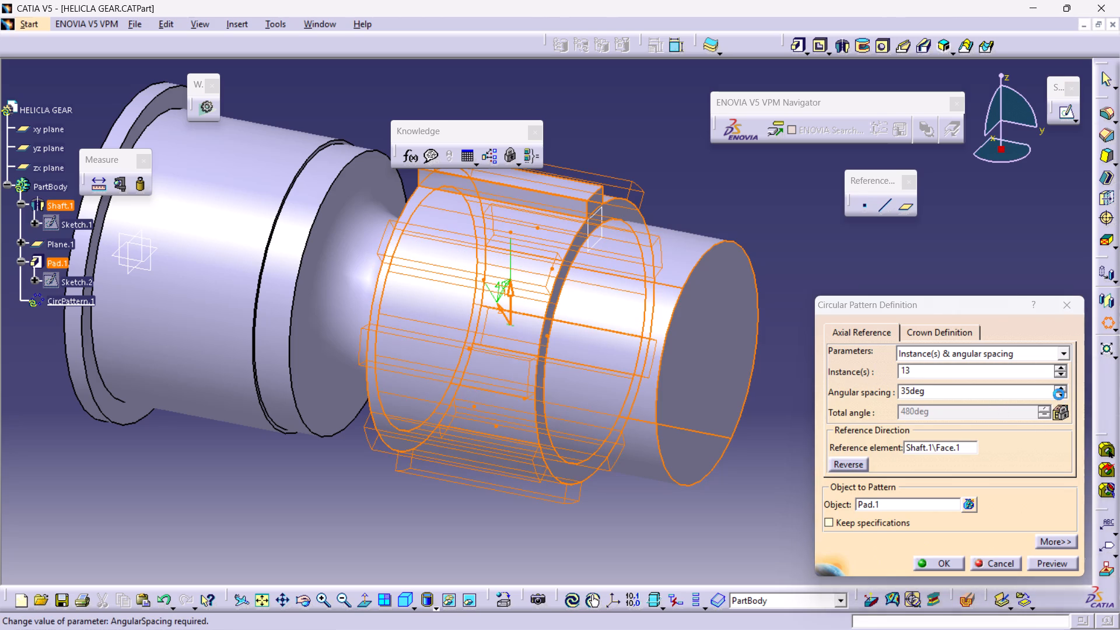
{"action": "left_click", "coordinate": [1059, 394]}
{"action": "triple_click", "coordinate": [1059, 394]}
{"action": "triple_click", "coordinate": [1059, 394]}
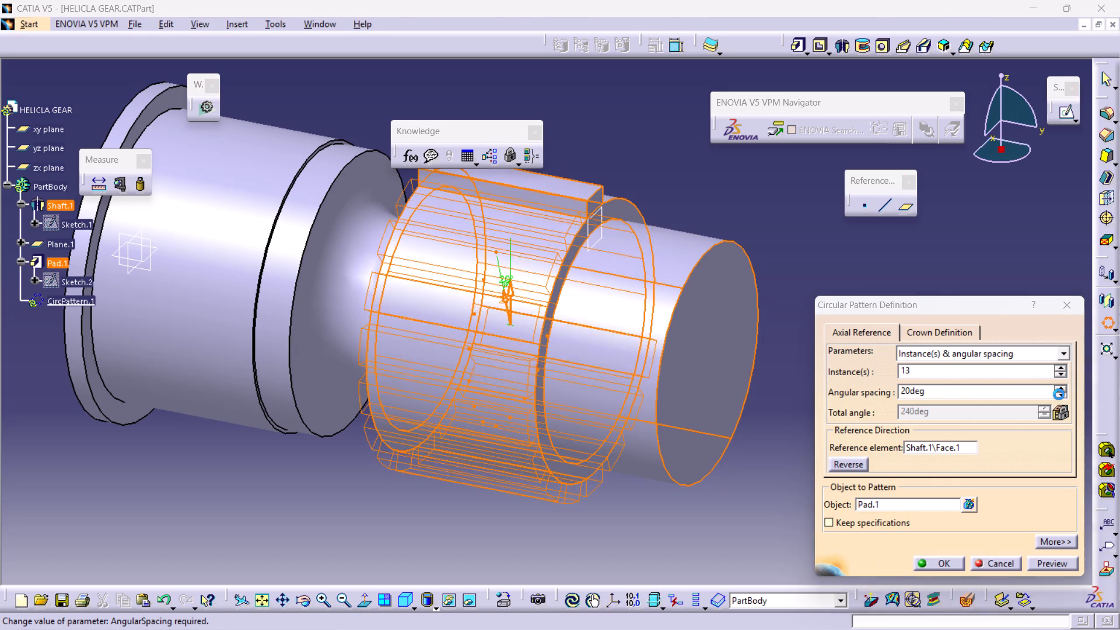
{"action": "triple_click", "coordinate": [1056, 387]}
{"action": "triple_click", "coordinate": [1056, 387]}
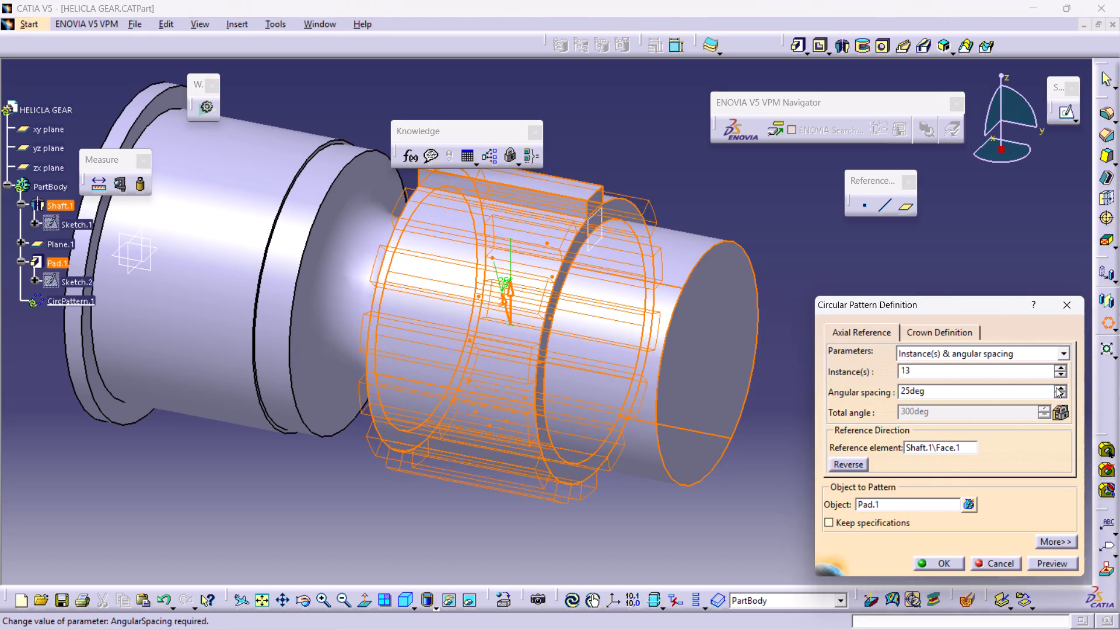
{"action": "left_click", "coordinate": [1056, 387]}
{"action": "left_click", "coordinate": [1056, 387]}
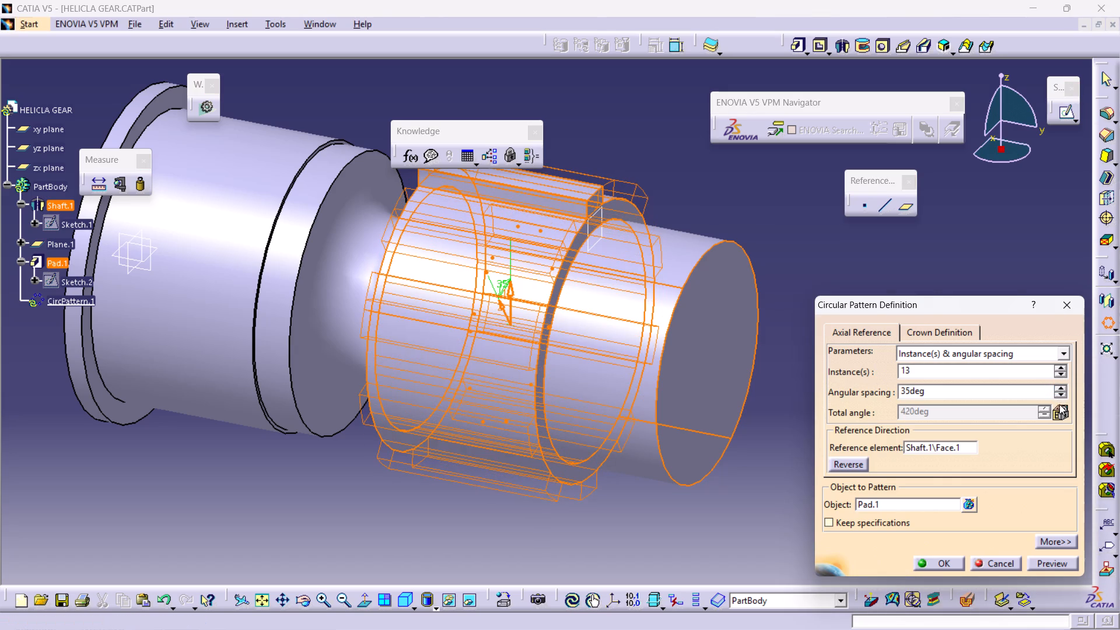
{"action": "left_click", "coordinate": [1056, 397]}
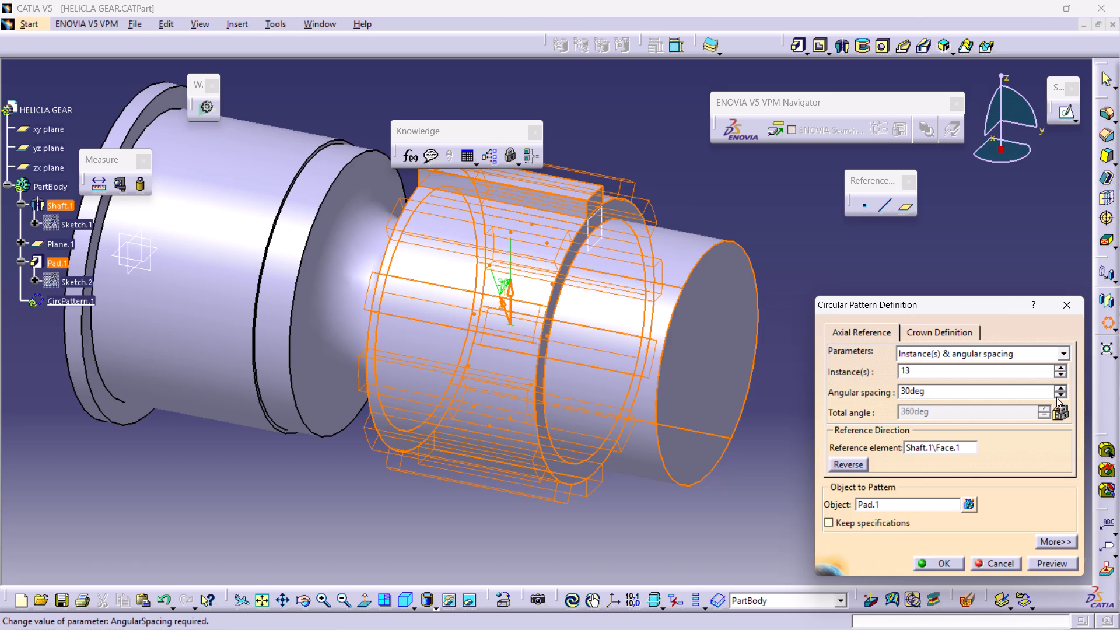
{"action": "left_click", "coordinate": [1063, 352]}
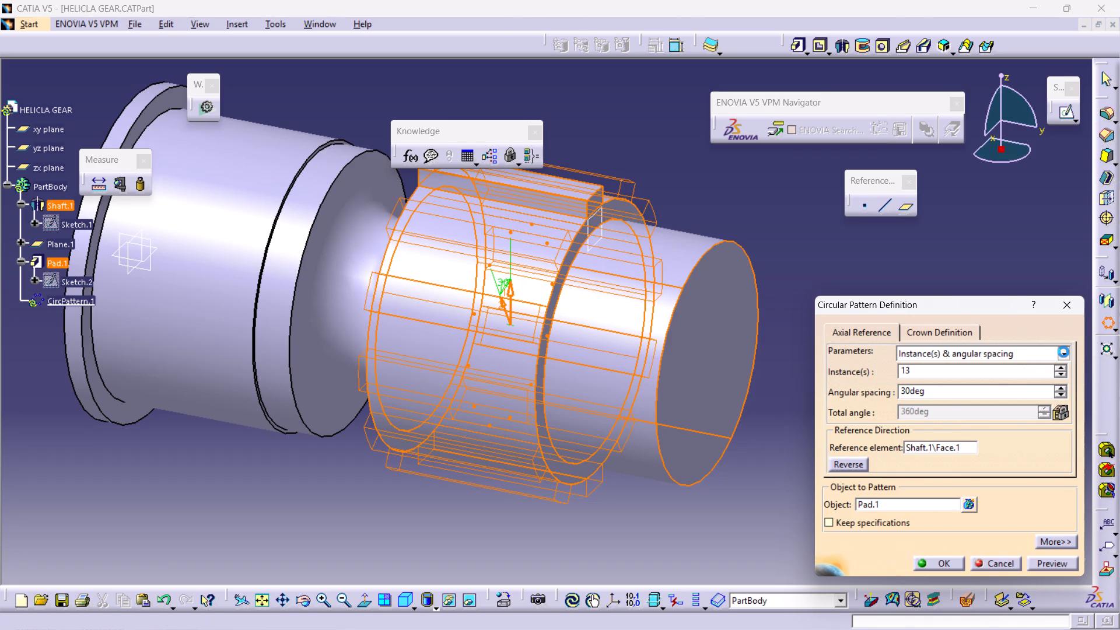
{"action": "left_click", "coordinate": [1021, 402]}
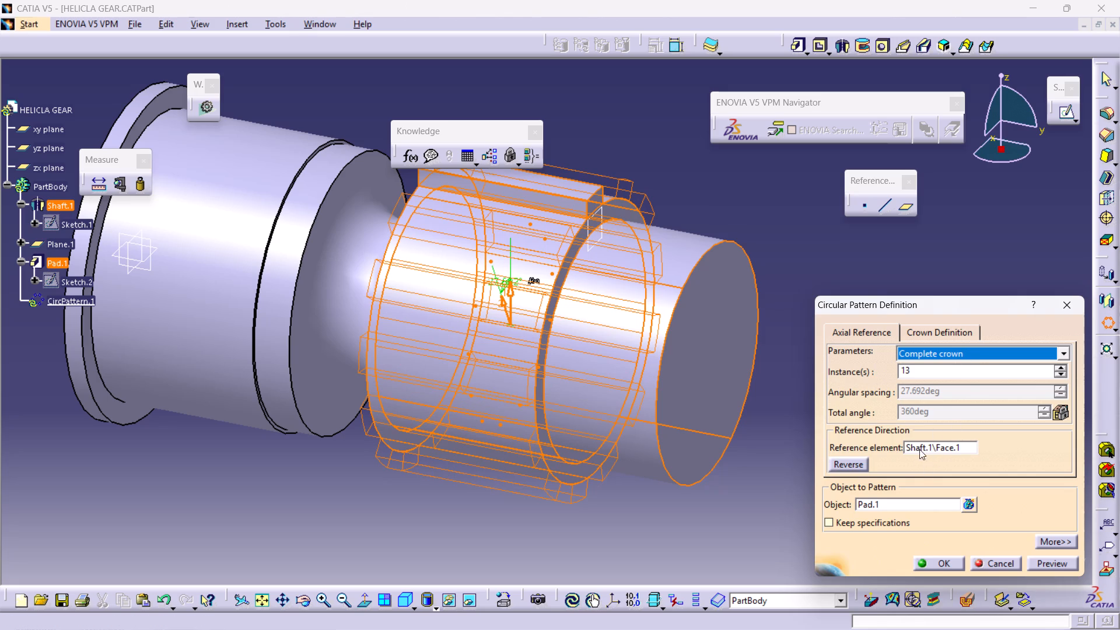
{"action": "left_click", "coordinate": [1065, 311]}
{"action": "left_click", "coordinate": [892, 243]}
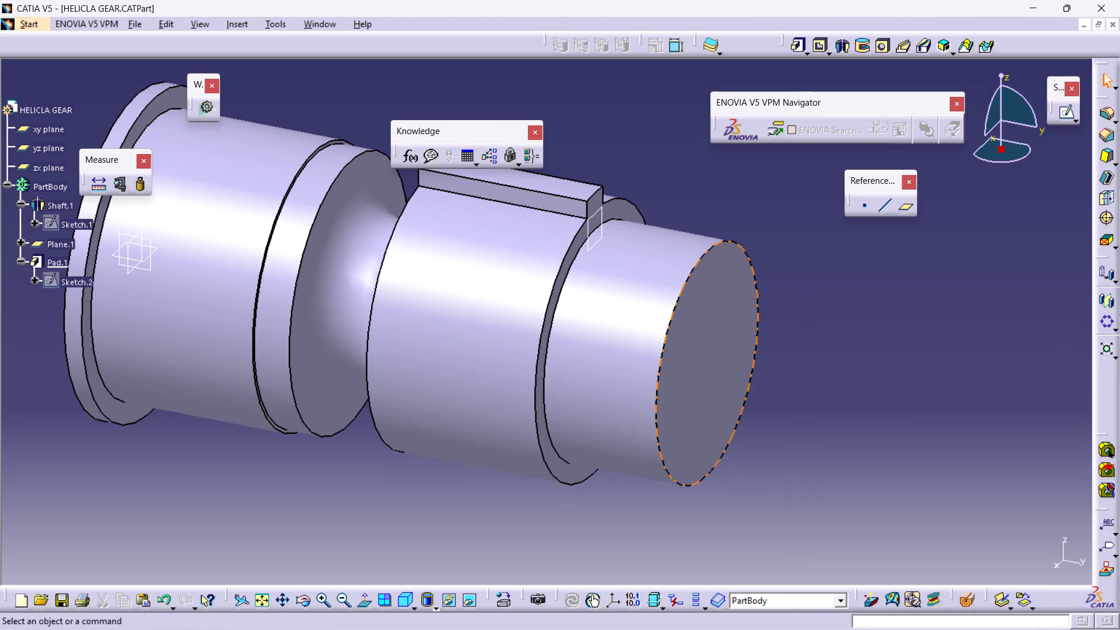
Start a circular pattern with the Complete crown parameters and set it to 13 instances.
{"action": "left_click", "coordinate": [231, 27]}
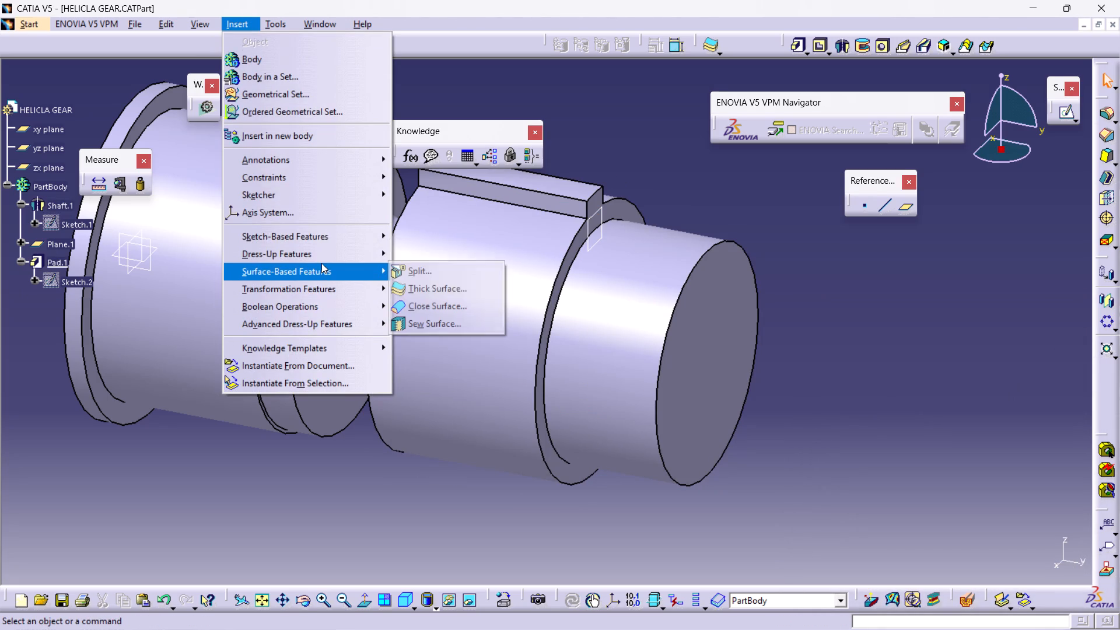
{"action": "left_click", "coordinate": [338, 291]}
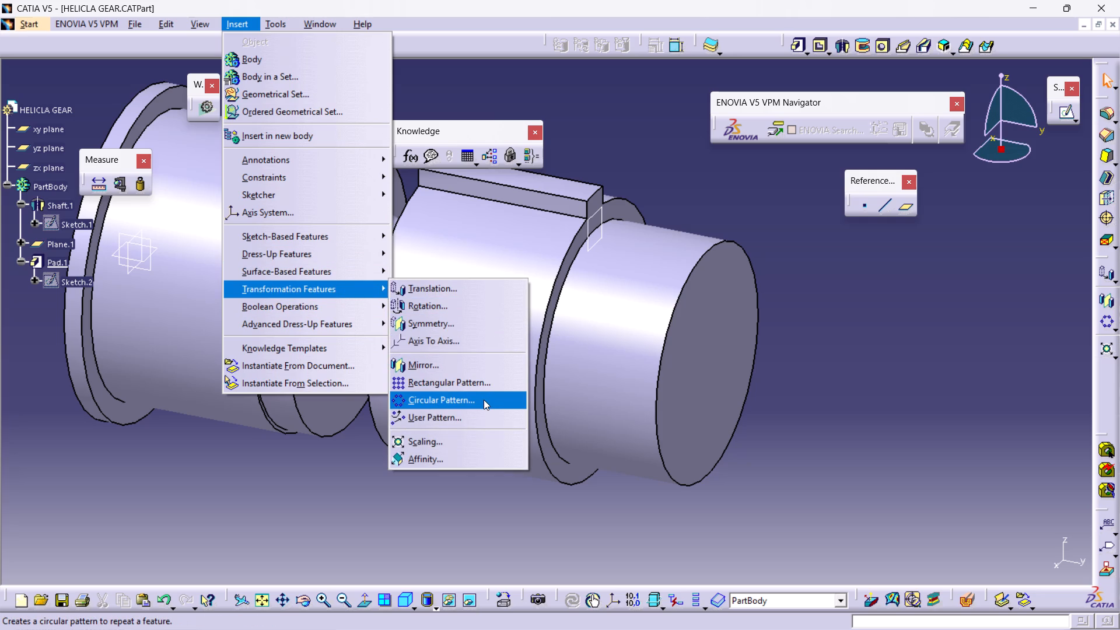
{"action": "left_click", "coordinate": [484, 400]}
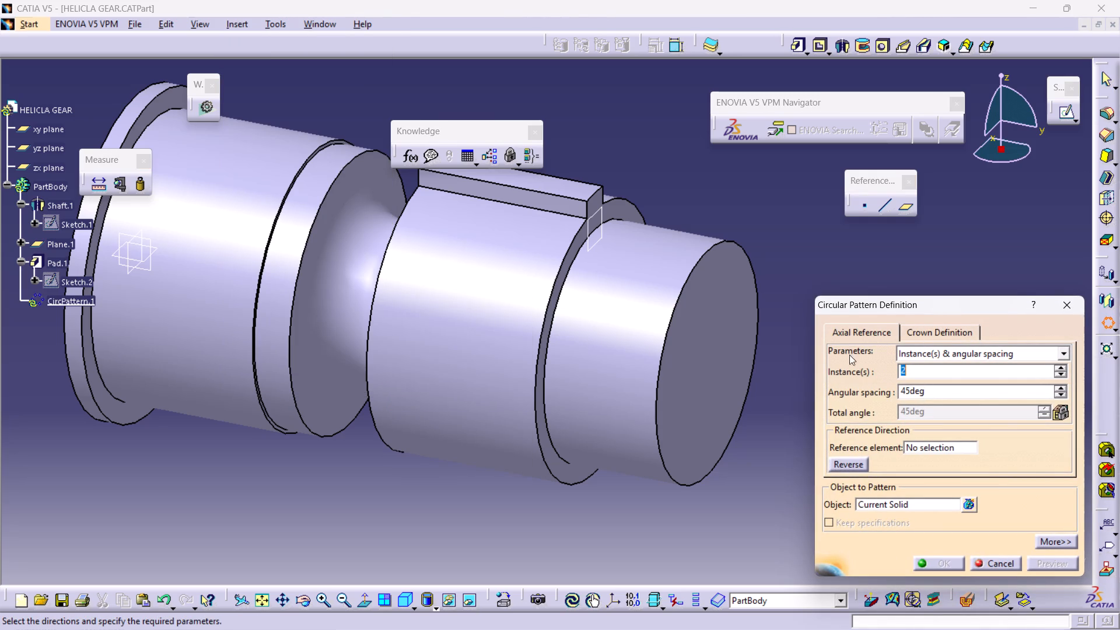
{"action": "left_click", "coordinate": [1064, 352]}
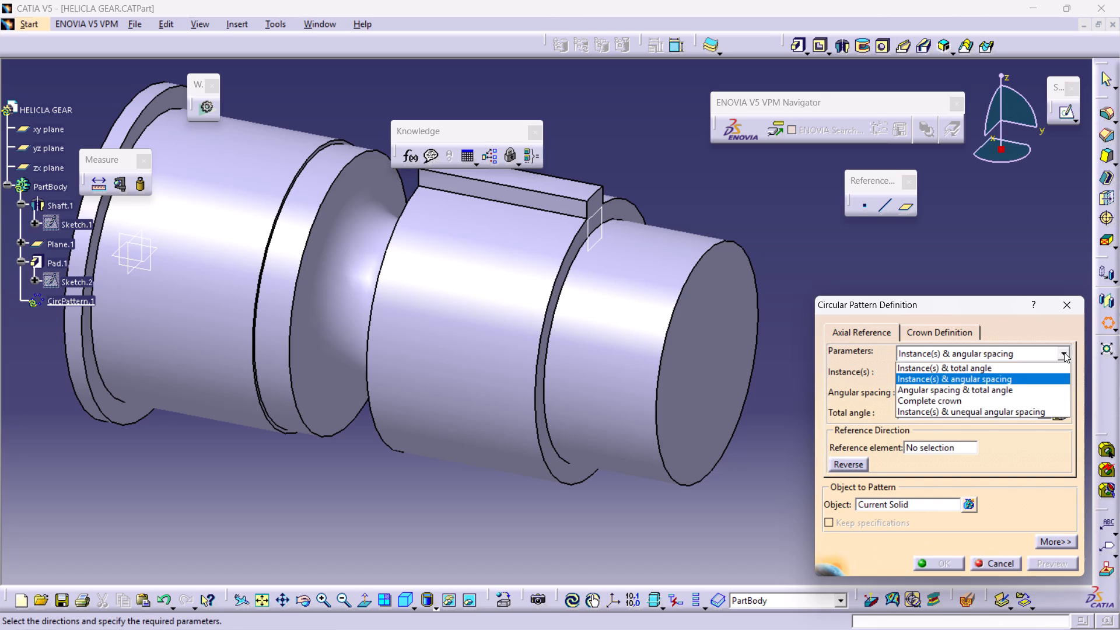
{"action": "left_click", "coordinate": [964, 402]}
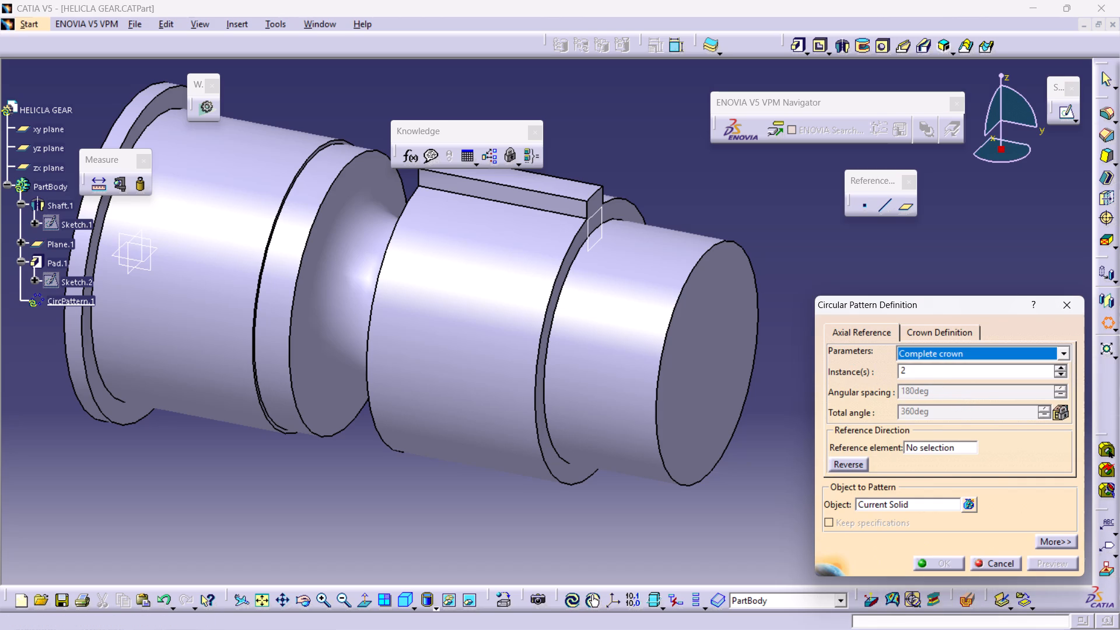
{"action": "left_click", "coordinate": [928, 373]}
{"action": "left_click", "coordinate": [928, 373]}
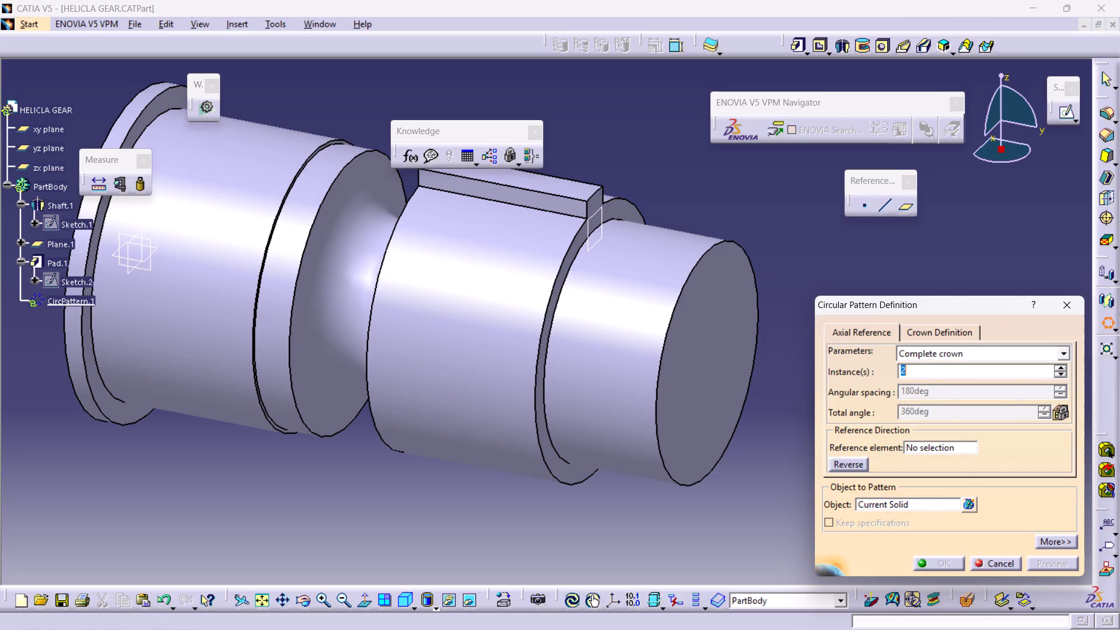
{"action": "type", "text": "13"}
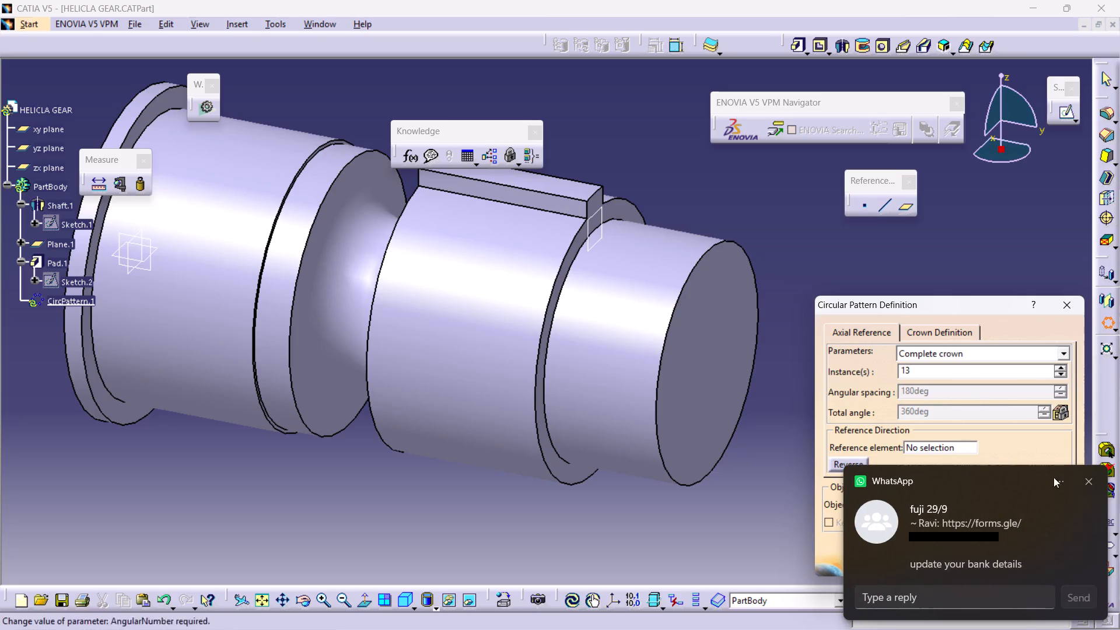
{"action": "left_click", "coordinate": [1091, 482]}
Create the circular pattern of the tooth pad Pad.1, using the shaft's cylindrical face beside it as the reference element.
{"action": "left_click", "coordinate": [940, 448]}
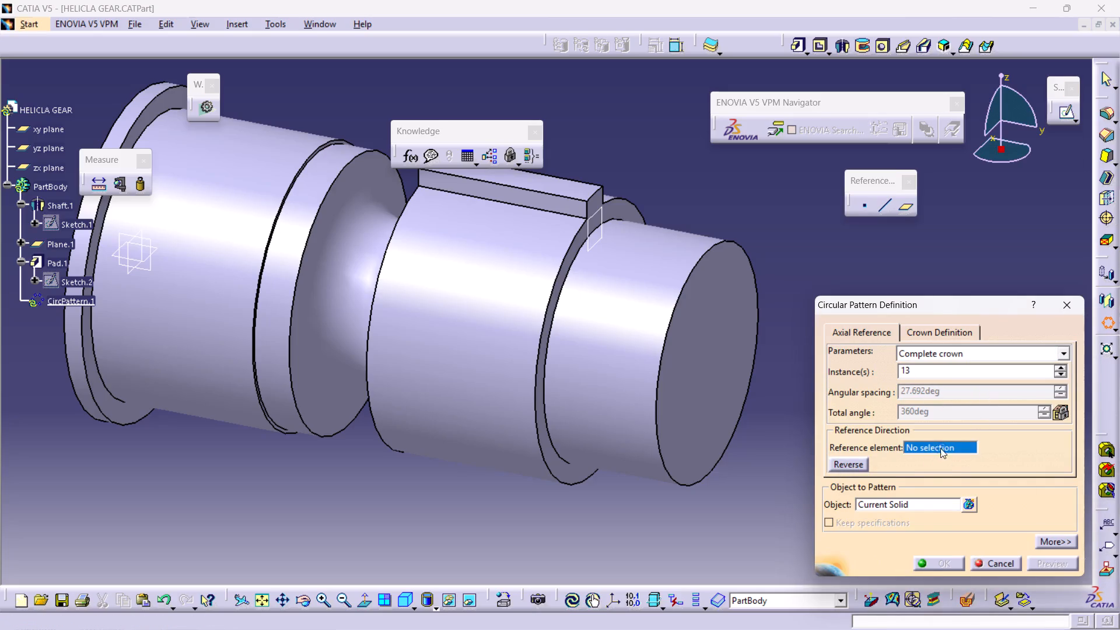
{"action": "left_click", "coordinate": [918, 502]}
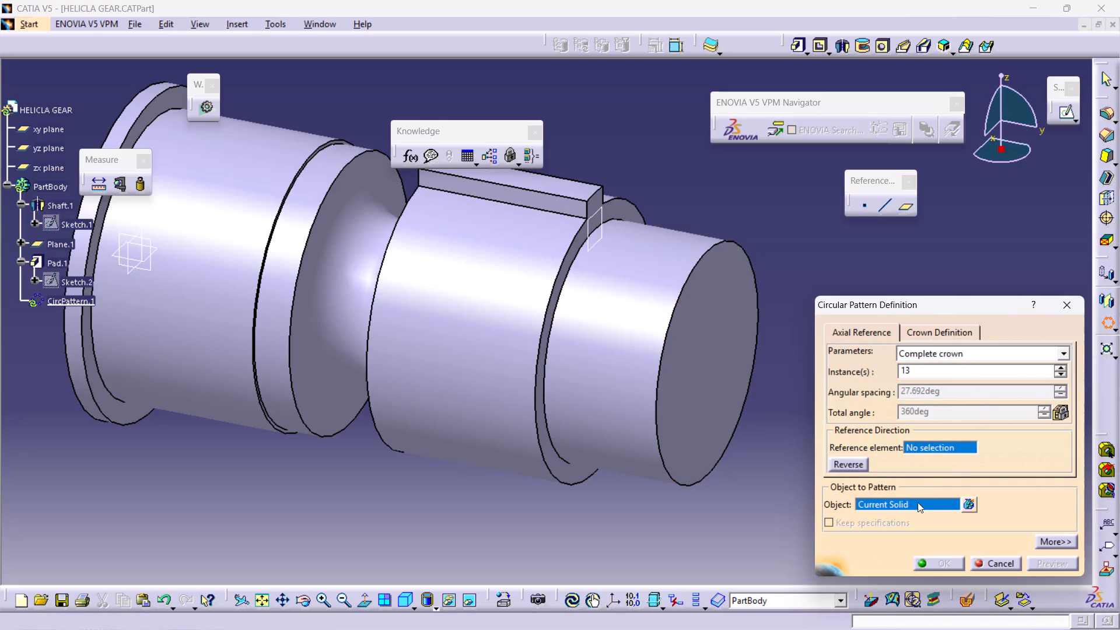
{"action": "left_click", "coordinate": [520, 356]}
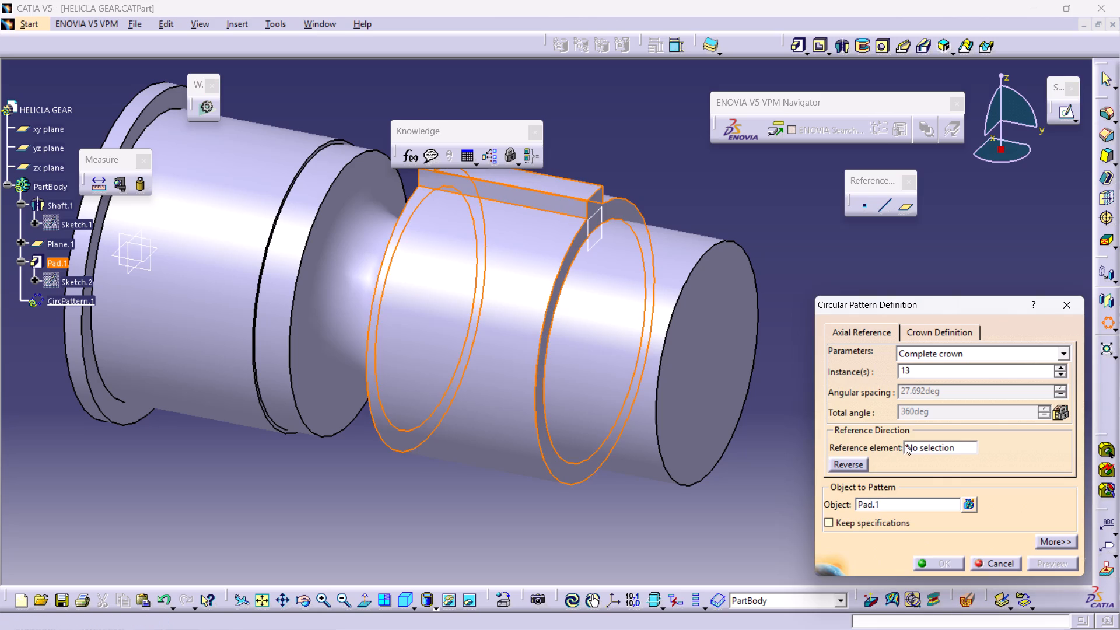
{"action": "double_click", "coordinate": [923, 443]}
{"action": "left_click", "coordinate": [617, 369]}
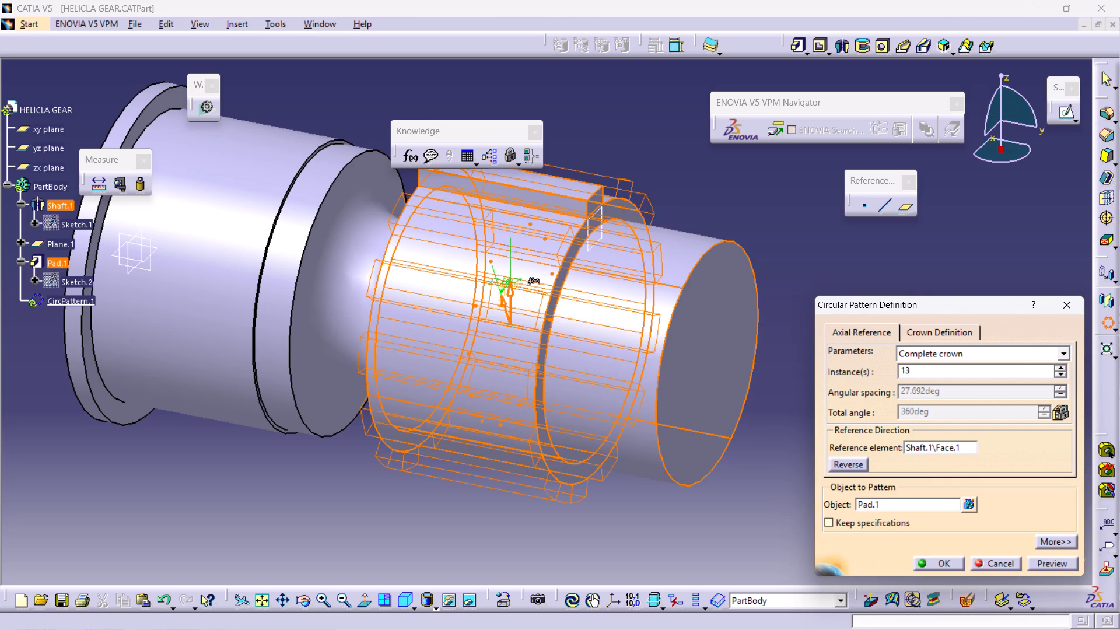
{"action": "left_click", "coordinate": [1056, 559]}
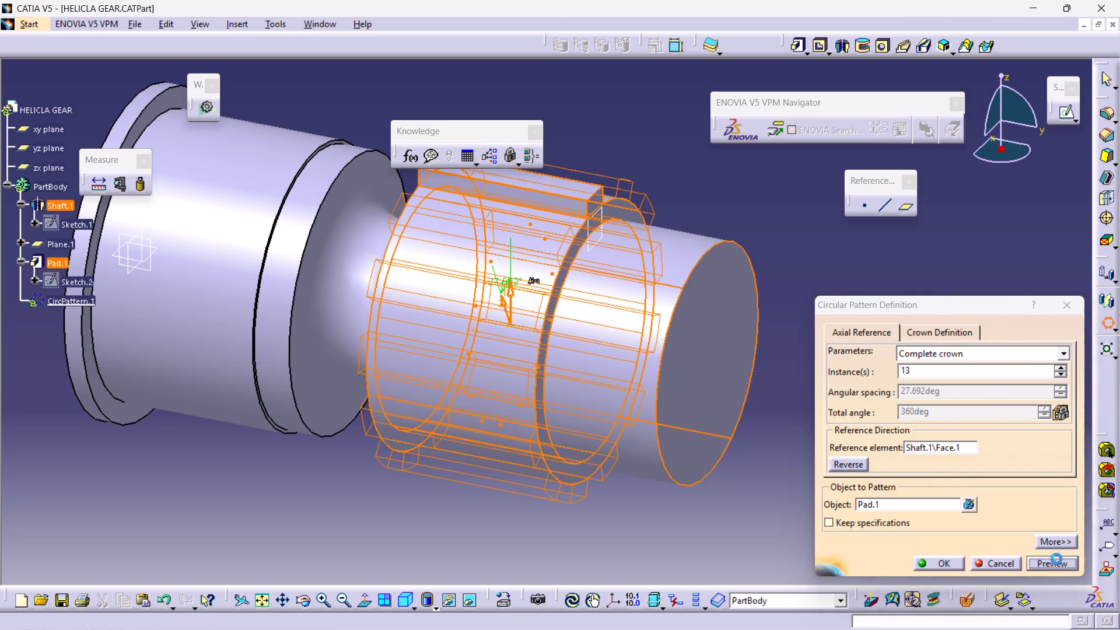
{"action": "left_click", "coordinate": [954, 563]}
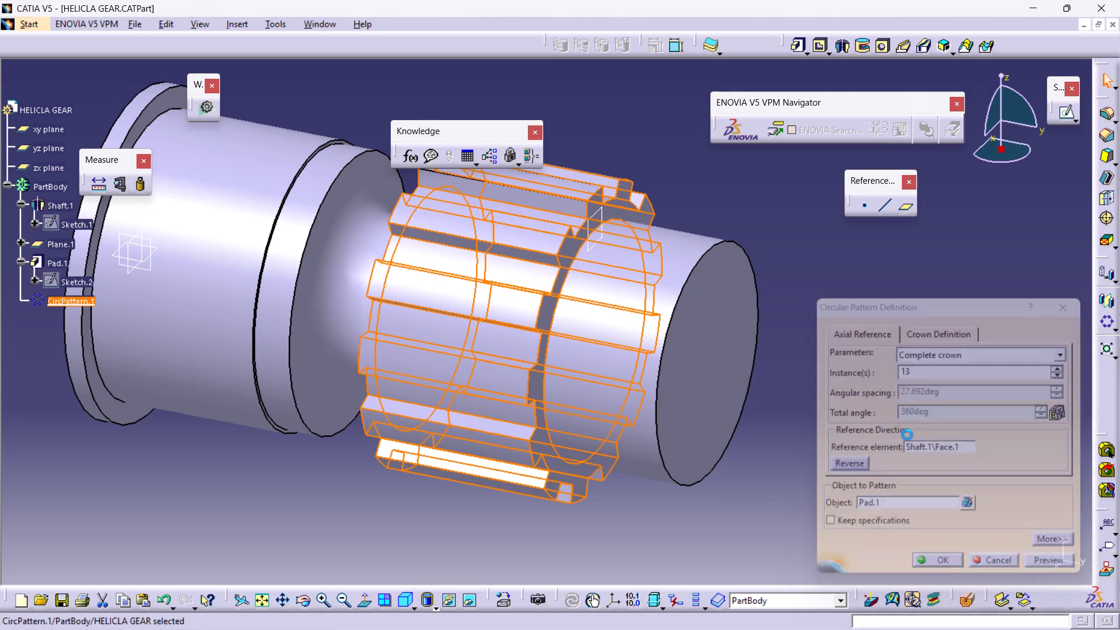
{"action": "left_click", "coordinate": [881, 337]}
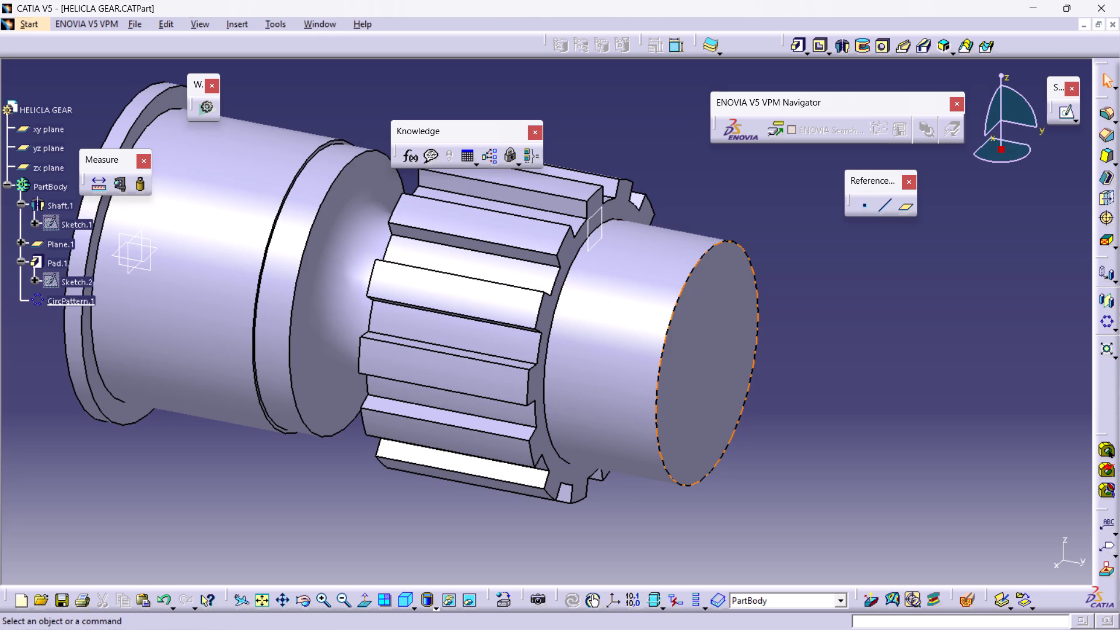
Examine the patterned teeth and the shaft from both ends and from the side.
{"action": "middle_click_drag", "start_coordinate": [882, 368], "coordinate": [915, 428], "text": "ctrl"}
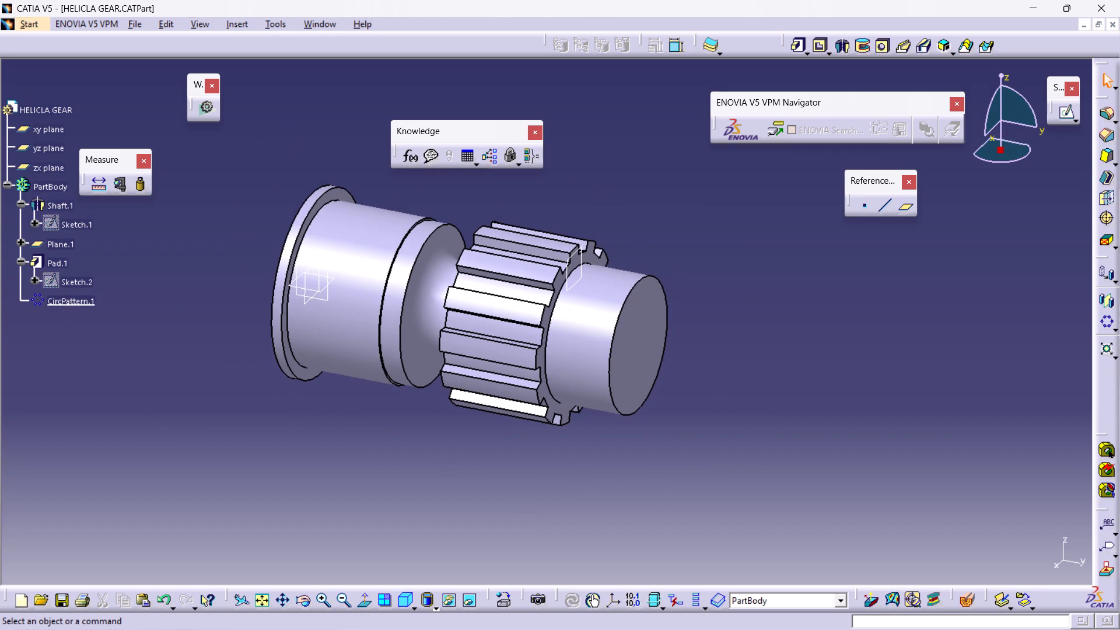
{"action": "middle_click_drag", "start_coordinate": [780, 477], "coordinate": [856, 426], "text": "ctrl"}
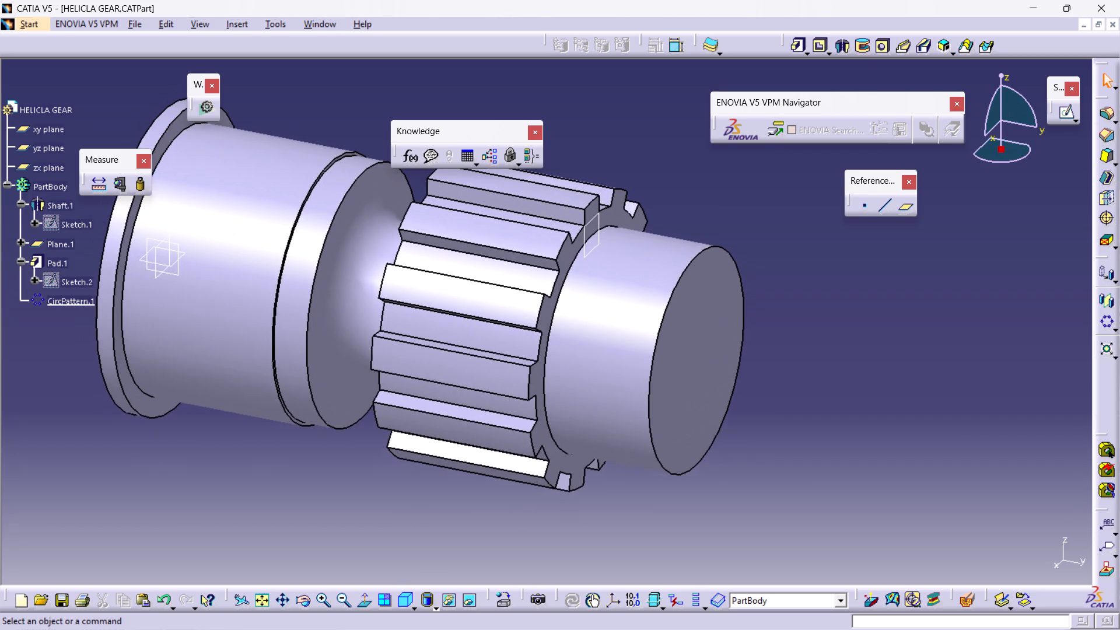
{"action": "middle_click_drag", "start_coordinate": [856, 426], "coordinate": [856, 426], "text": "ctrl"}
{"action": "middle_click_drag", "start_coordinate": [913, 455], "coordinate": [1119, 416], "text": "ctrl"}
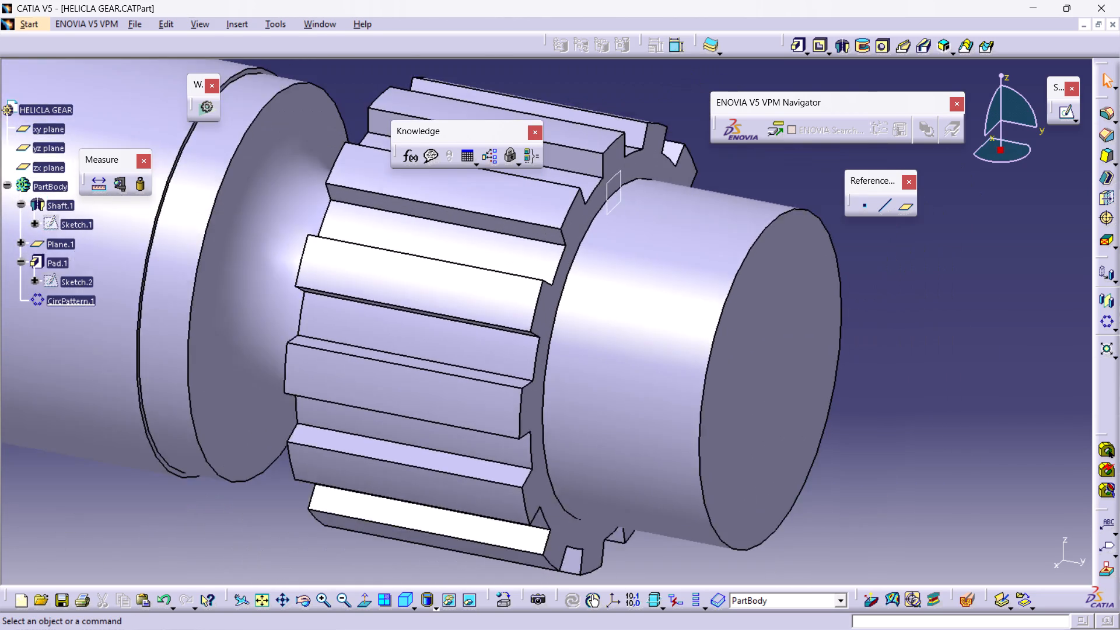
{"action": "middle_click_drag", "start_coordinate": [1119, 416], "coordinate": [1119, 459], "text": "ctrl"}
{"action": "middle_click_drag", "start_coordinate": [824, 374], "coordinate": [1004, 410], "text": "ctrl"}
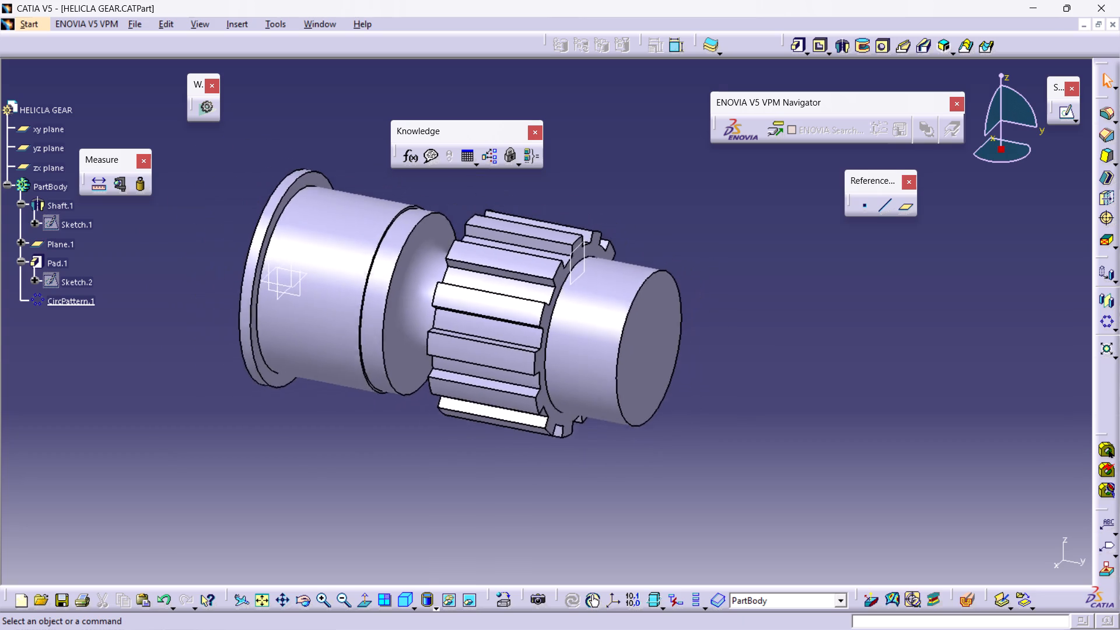
{"action": "middle_click_drag", "start_coordinate": [1004, 410], "coordinate": [935, 390], "text": "ctrl"}
{"action": "middle_click_drag", "start_coordinate": [871, 307], "coordinate": [852, 317]}
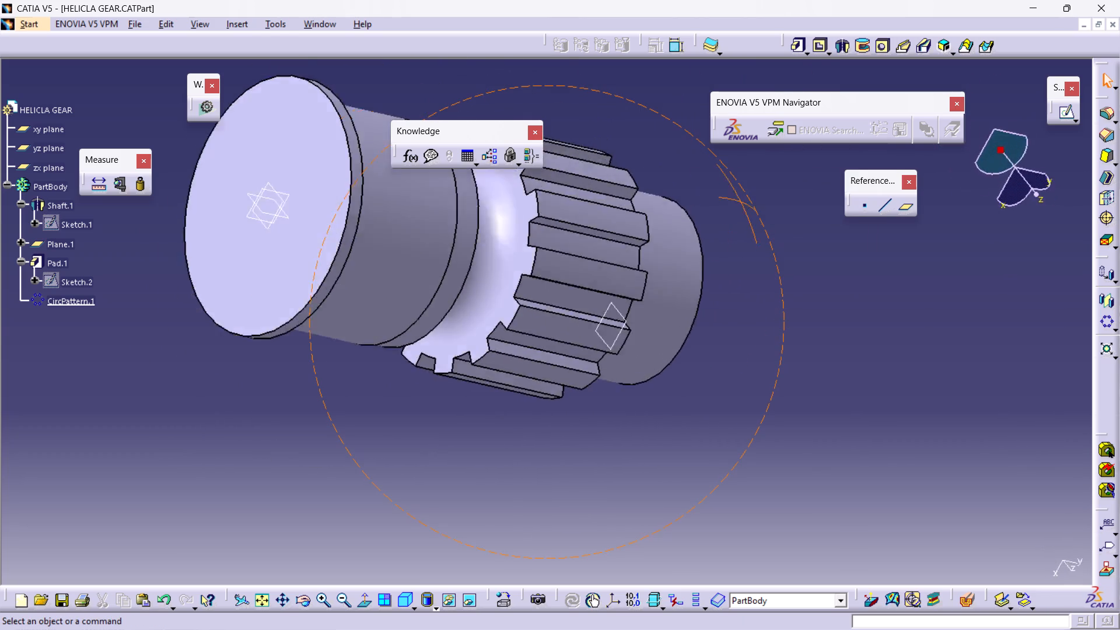
{"action": "middle_click_drag", "start_coordinate": [852, 317], "coordinate": [650, 357]}
{"action": "middle_click_drag", "start_coordinate": [818, 293], "coordinate": [915, 387]}
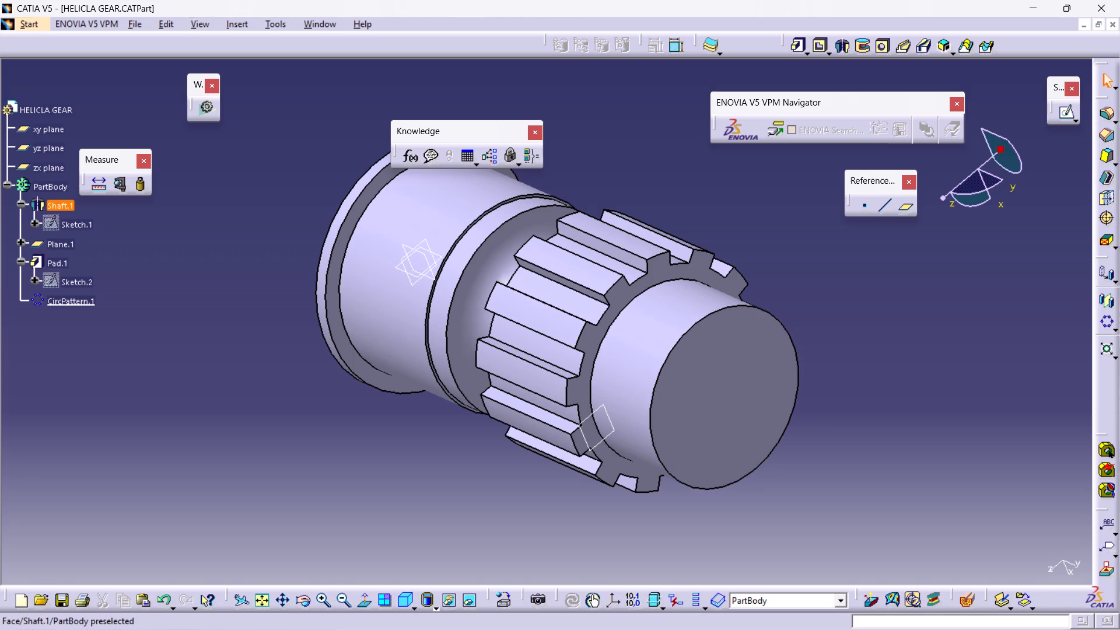
{"action": "middle_click_drag", "start_coordinate": [237, 367], "coordinate": [468, 428], "text": "ctrl"}
{"action": "scroll", "coordinate": [473, 428], "scroll_direction": "down", "scroll_amount": 1, "text": "ctrl"}
{"action": "middle_click_drag", "start_coordinate": [318, 381], "coordinate": [337, 394], "text": "ctrl"}
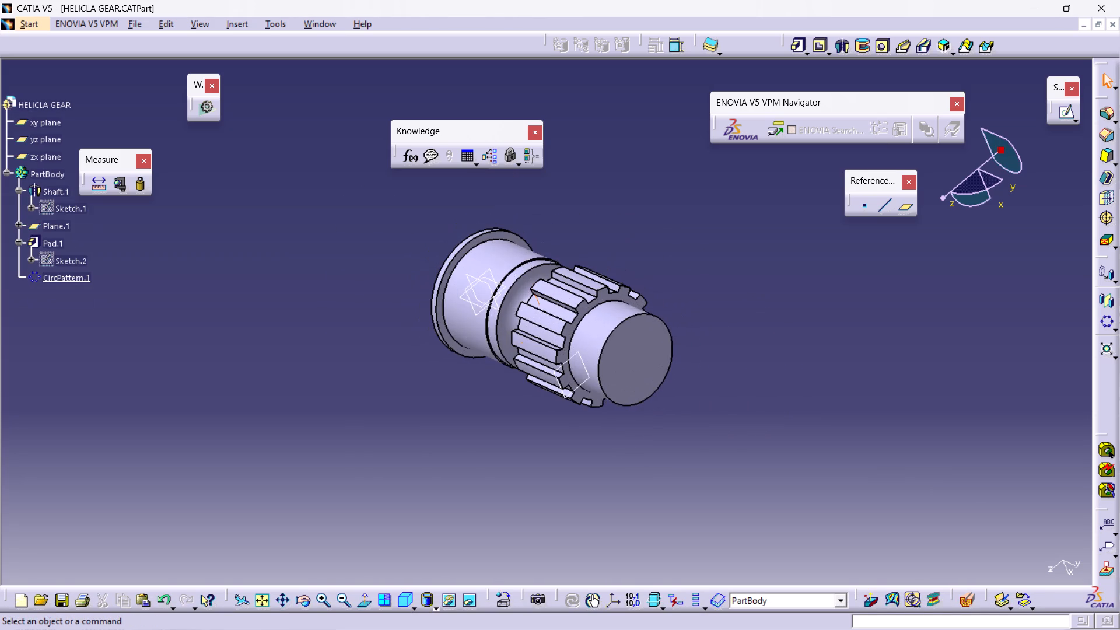
{"action": "middle_click_drag", "start_coordinate": [337, 394], "coordinate": [334, 393], "text": "ctrl"}
{"action": "middle_click_drag", "start_coordinate": [334, 392], "coordinate": [596, 459]}
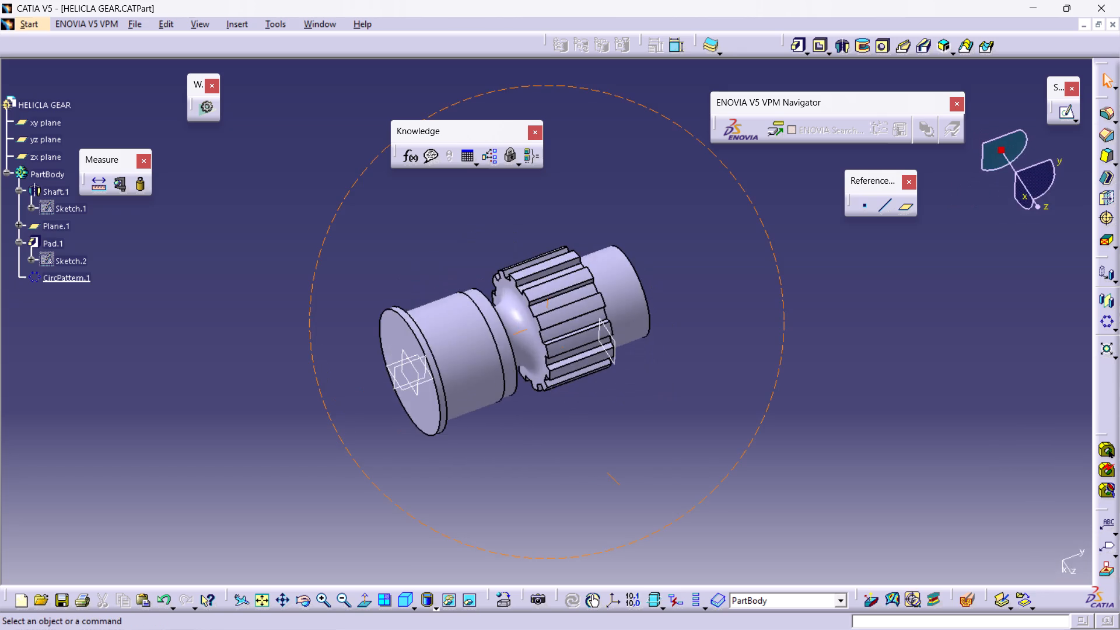
{"action": "middle_click_drag", "start_coordinate": [596, 459], "coordinate": [461, 409]}
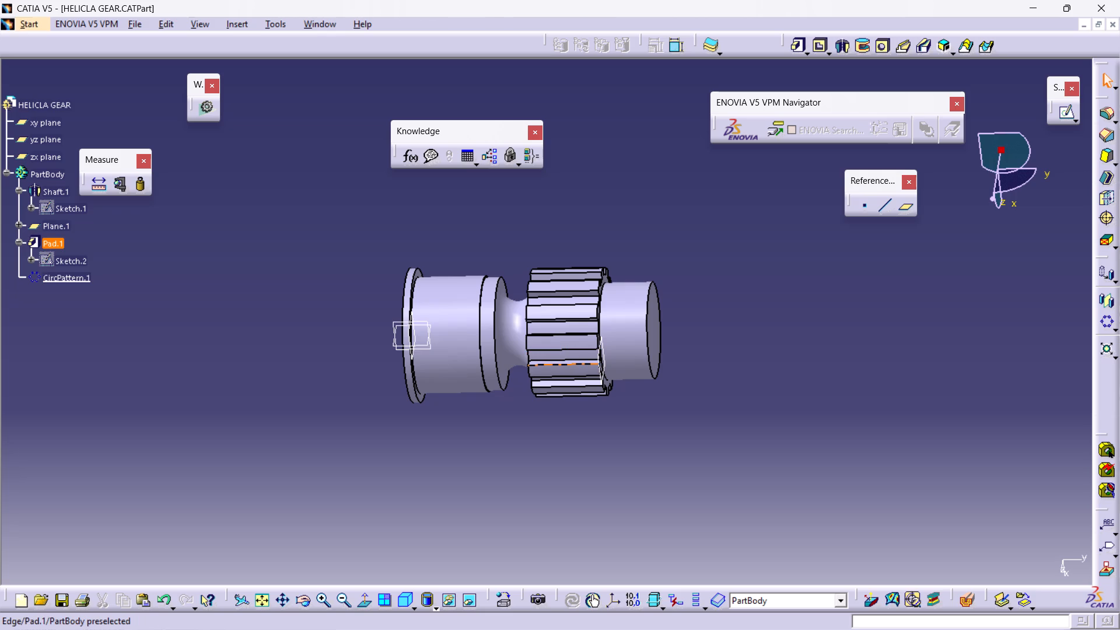
{"action": "middle_click_drag", "start_coordinate": [782, 334], "coordinate": [794, 328]}
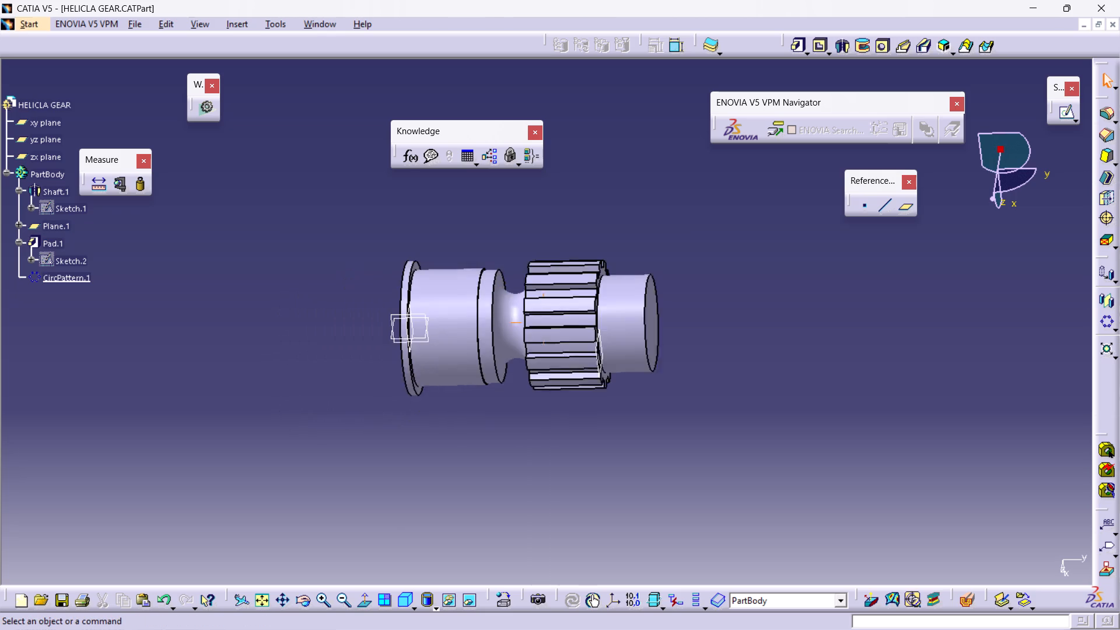
{"action": "middle_click_drag", "start_coordinate": [794, 328], "coordinate": [822, 362]}
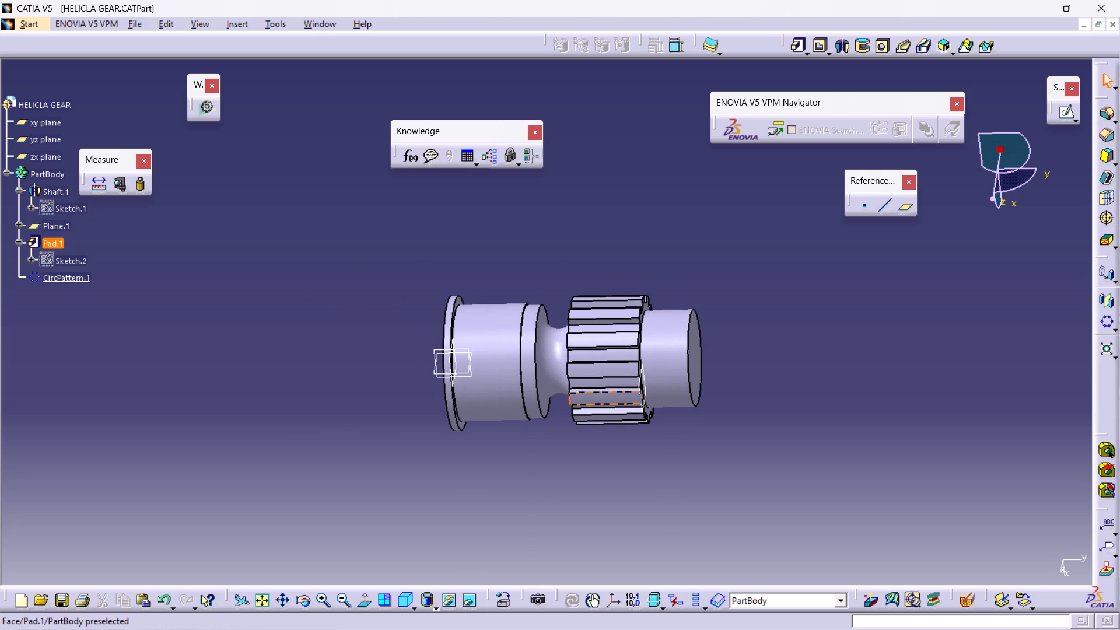
Hide the reference plane Plane.1 at the end of the toothed section.
{"action": "left_click", "coordinate": [639, 388]}
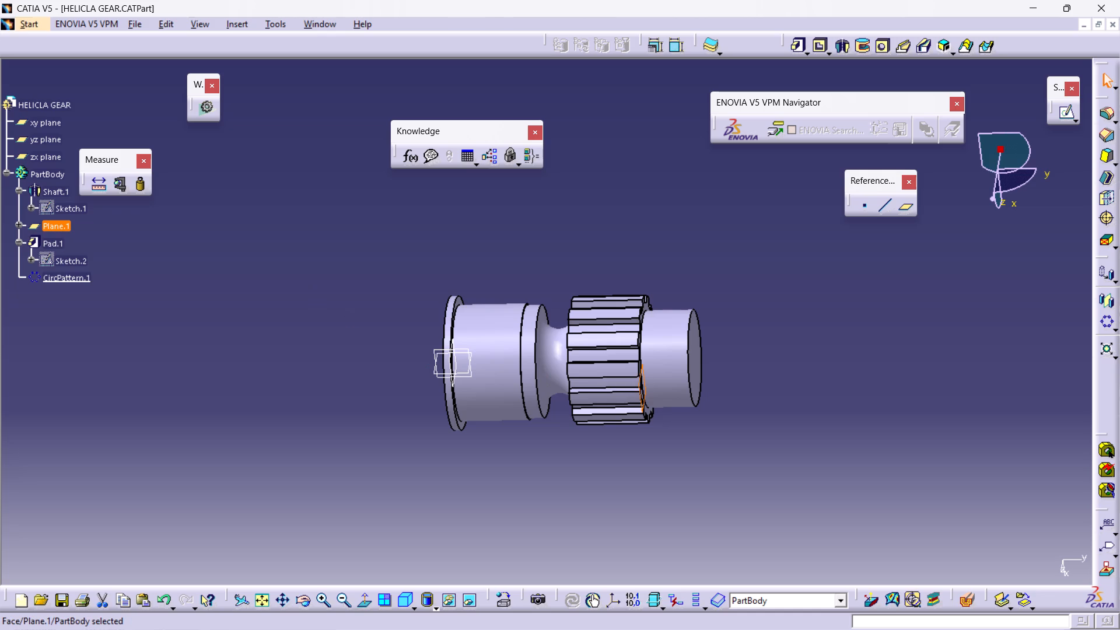
{"action": "right_click", "coordinate": [52, 223]}
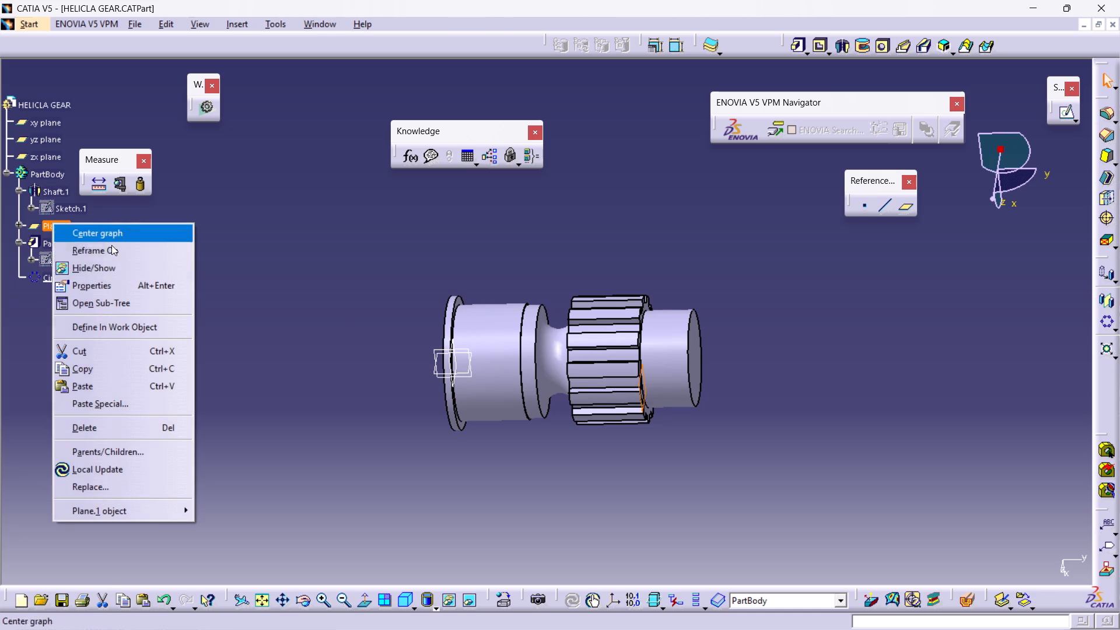
{"action": "left_click", "coordinate": [169, 270]}
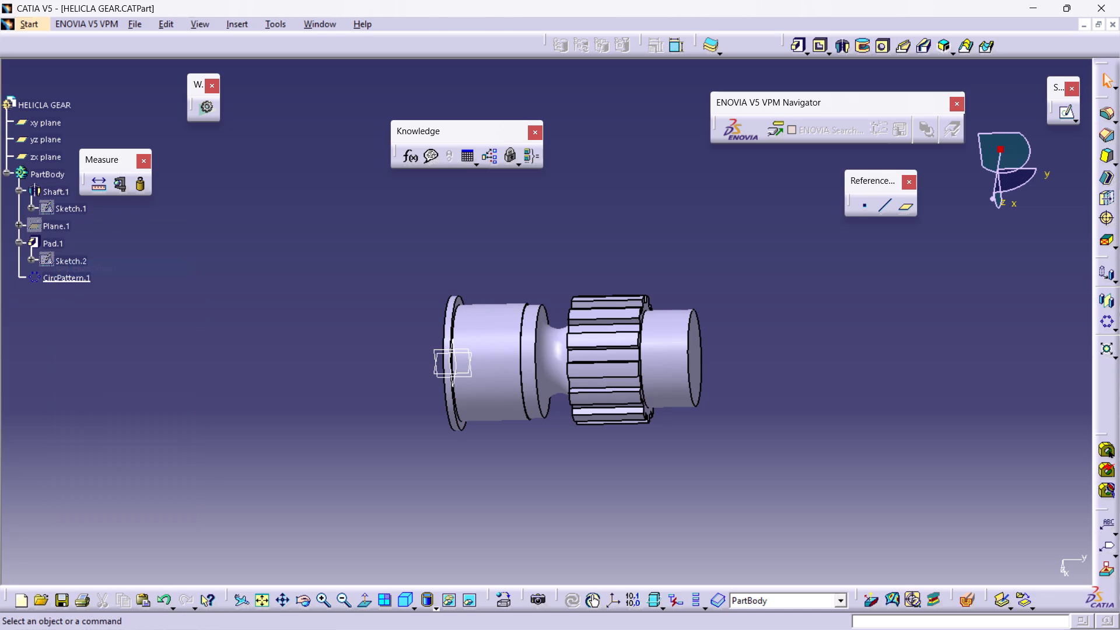
{"action": "left_click", "coordinate": [864, 343]}
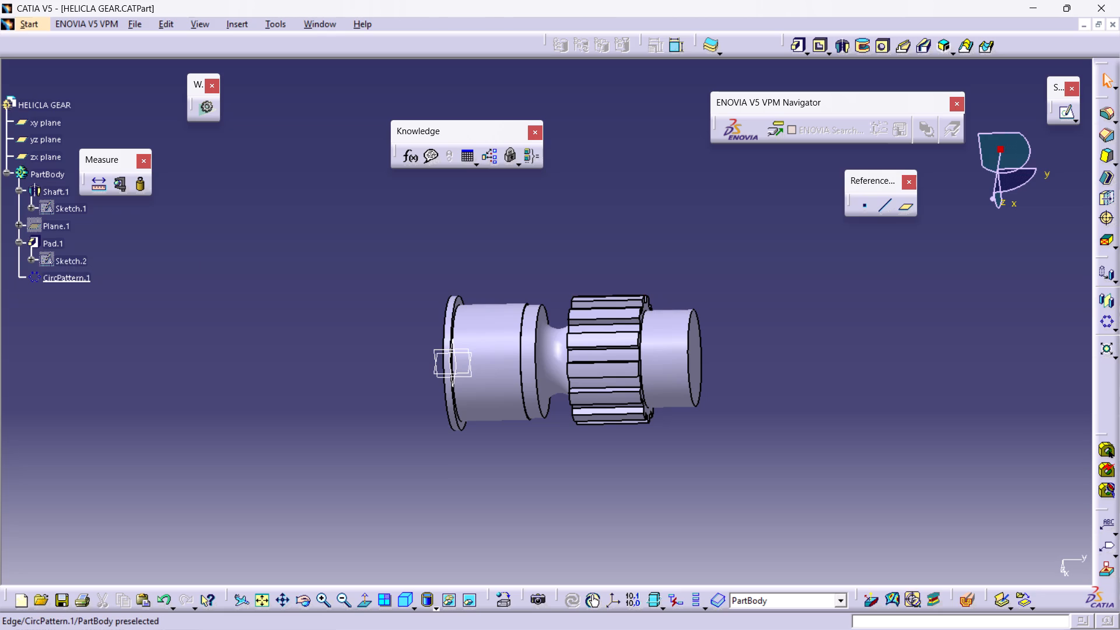
Open a new sketch on the flat circular end face at the shaft's flanged end.
{"action": "middle_click_drag", "start_coordinate": [478, 245], "coordinate": [632, 253], "text": "ctrl"}
{"action": "middle_click_drag", "start_coordinate": [478, 225], "coordinate": [810, 273]}
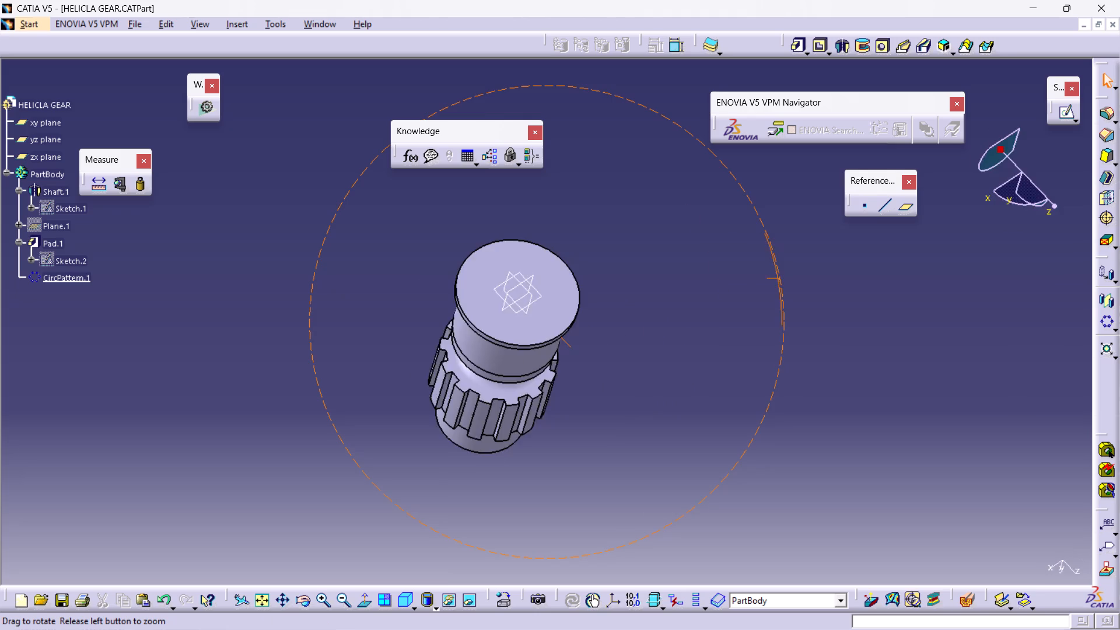
{"action": "middle_click_drag", "start_coordinate": [810, 273], "coordinate": [774, 299]}
{"action": "left_click", "coordinate": [512, 321]}
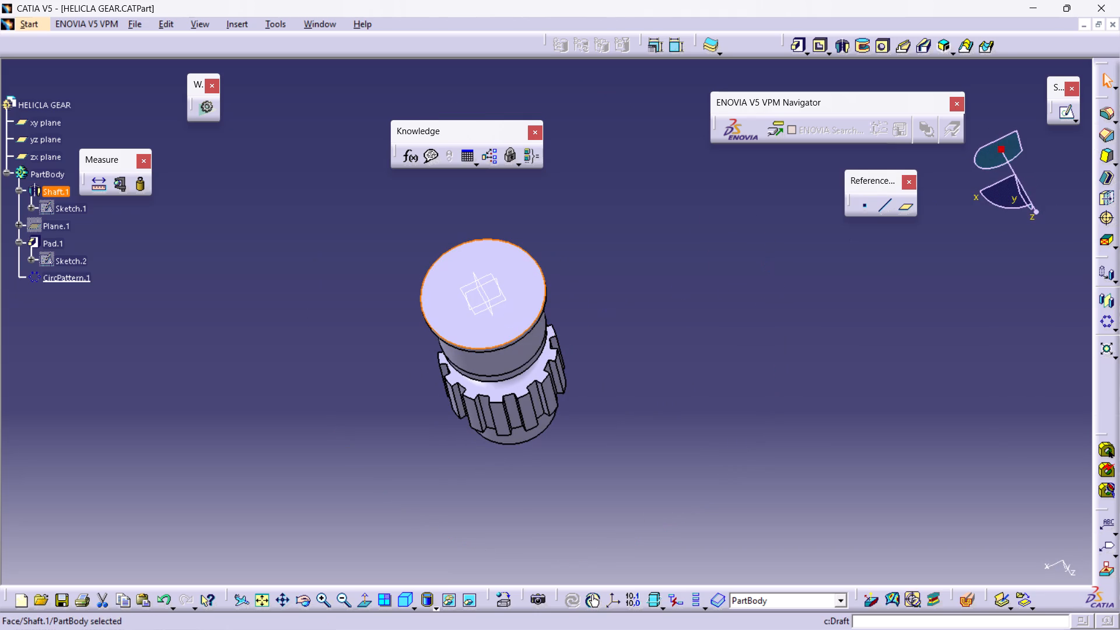
{"action": "left_click", "coordinate": [1065, 110]}
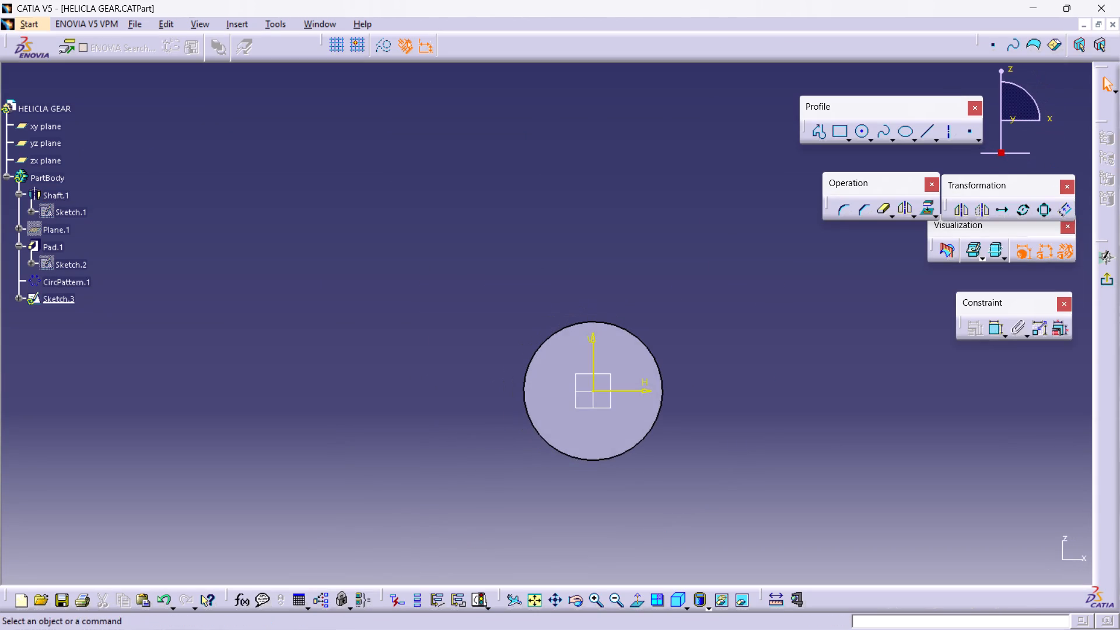
Draw a vertical axis about 261 mm long and a horizontal axis, both passing through the sketch origin and extending beyond the shaft face.
{"action": "middle_click_drag", "start_coordinate": [858, 338], "coordinate": [799, 253]}
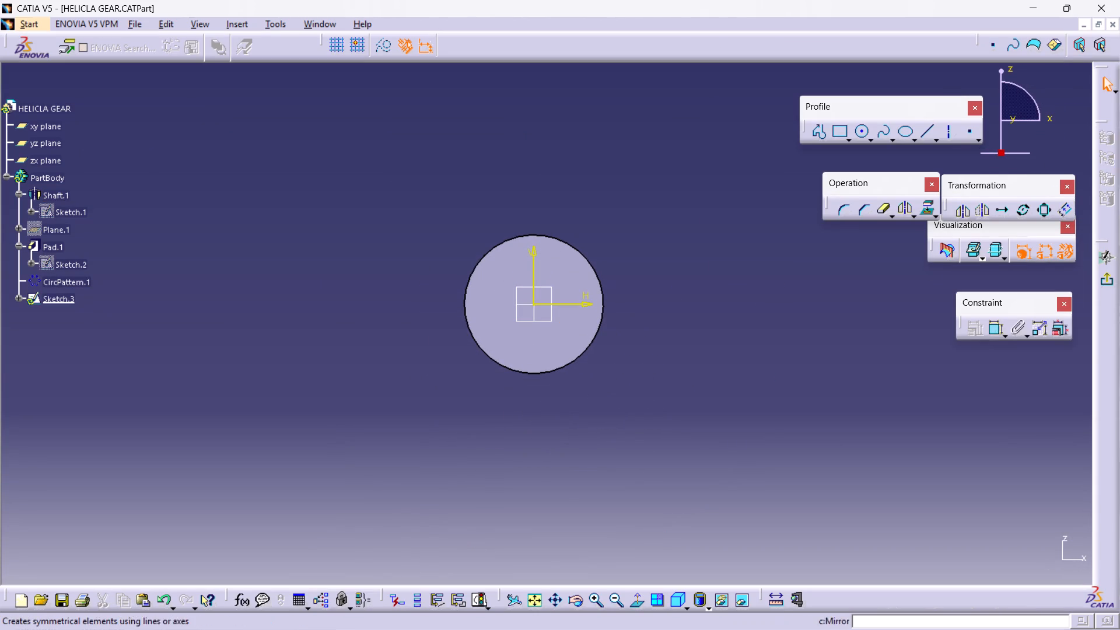
{"action": "left_click", "coordinate": [951, 132]}
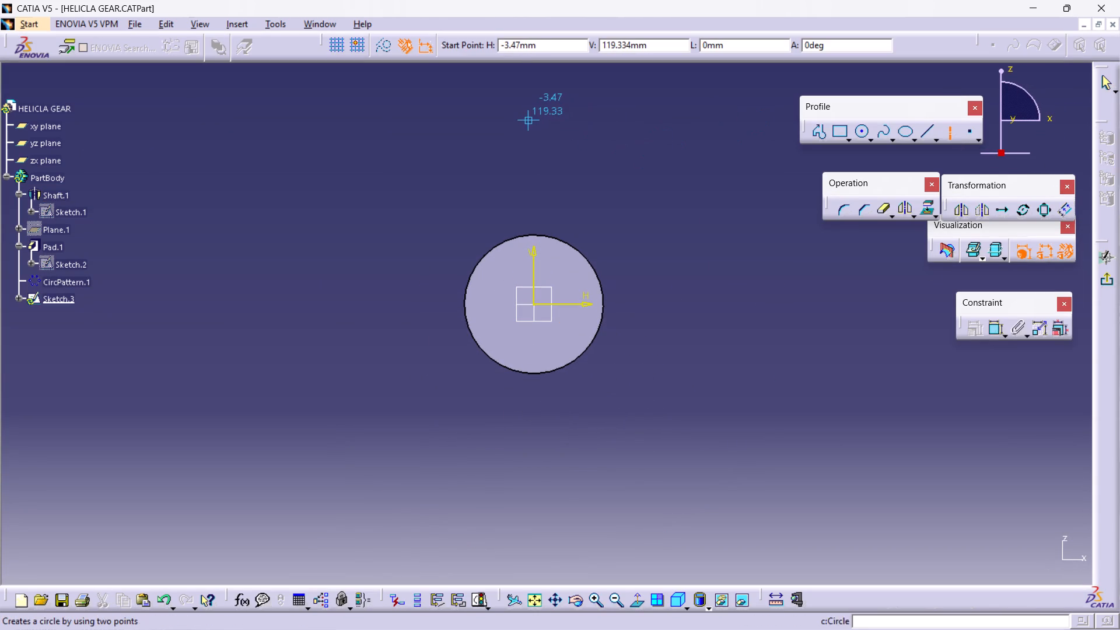
{"action": "left_click", "coordinate": [533, 119]}
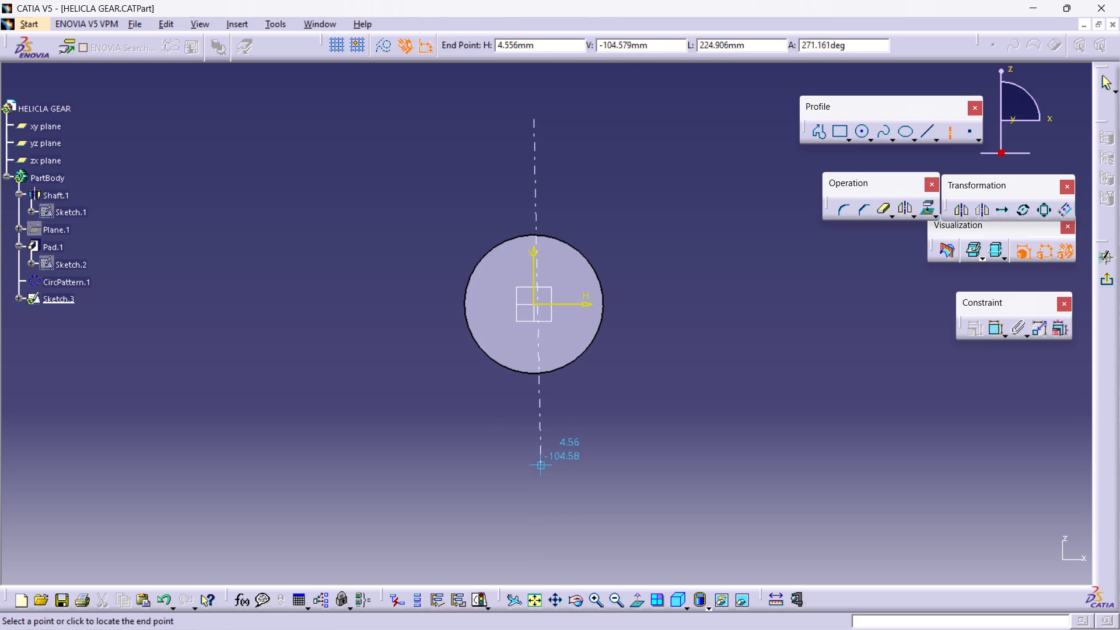
{"action": "left_click", "coordinate": [535, 522]}
{"action": "left_click", "coordinate": [949, 134]}
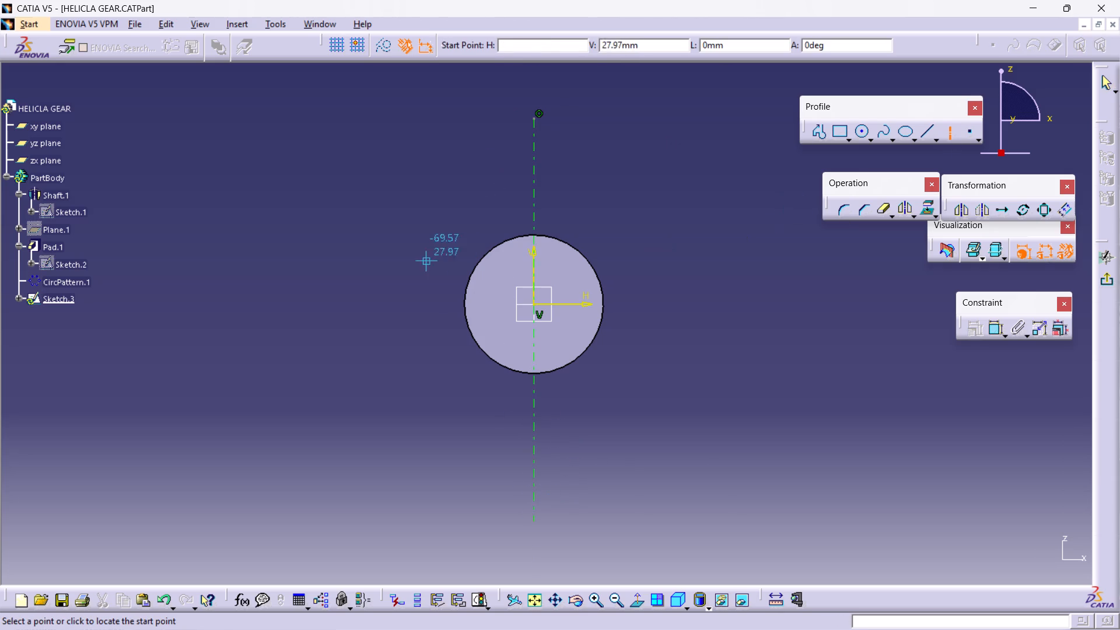
{"action": "left_click", "coordinate": [307, 303]}
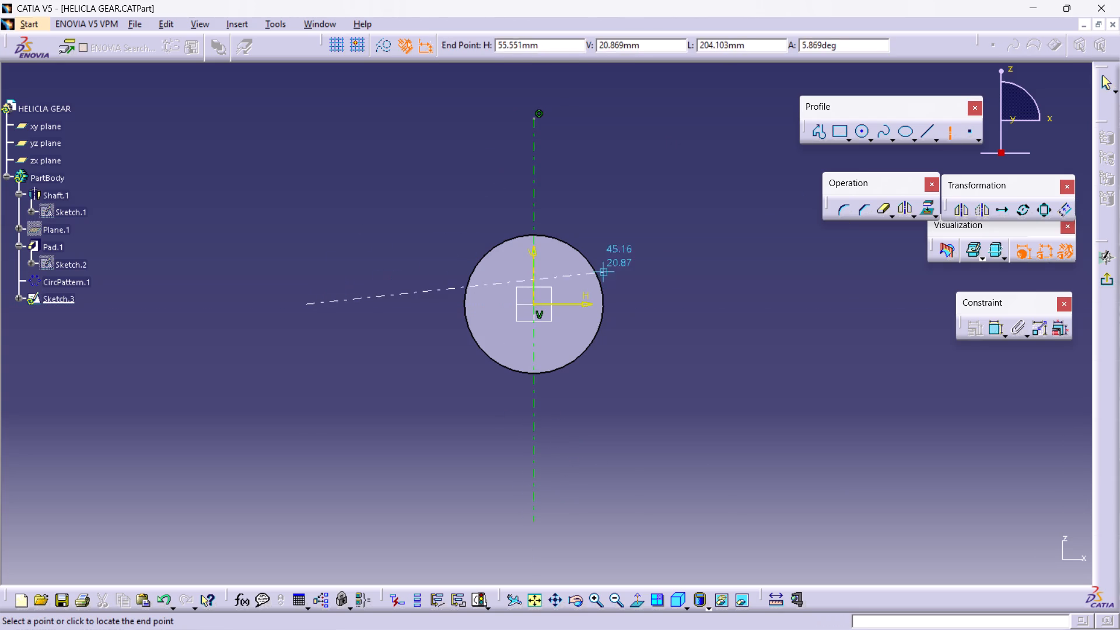
{"action": "left_click", "coordinate": [771, 305]}
{"action": "left_click", "coordinate": [759, 367]}
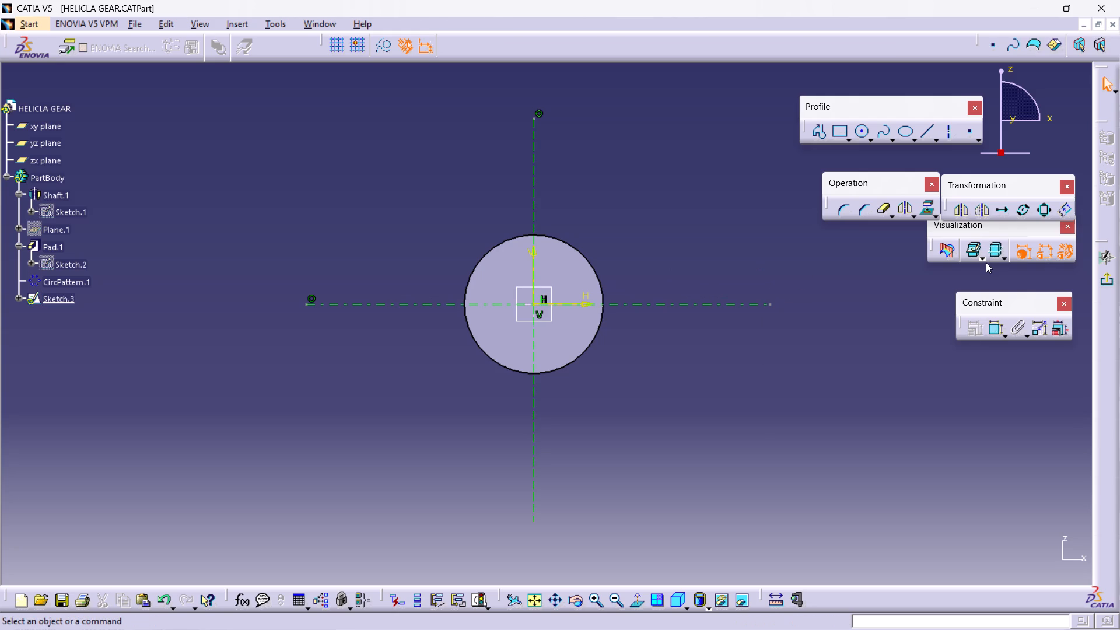
Sketch two concentric circles centred on the origin, about 195 mm and 117 mm in diameter.
{"action": "double_click", "coordinate": [868, 140]}
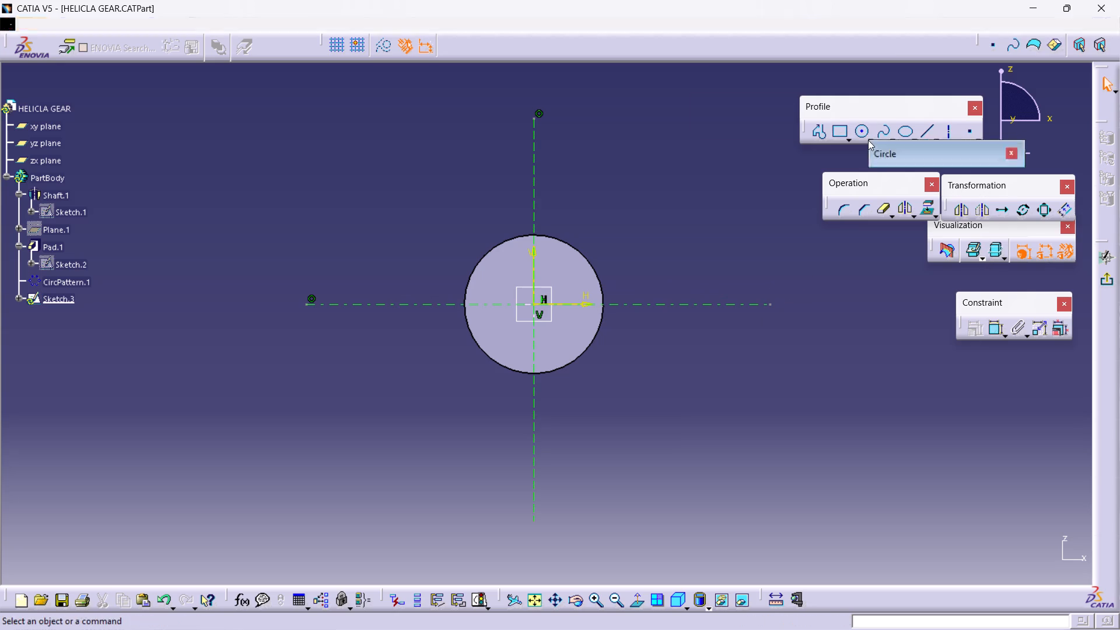
{"action": "double_click", "coordinate": [887, 144]}
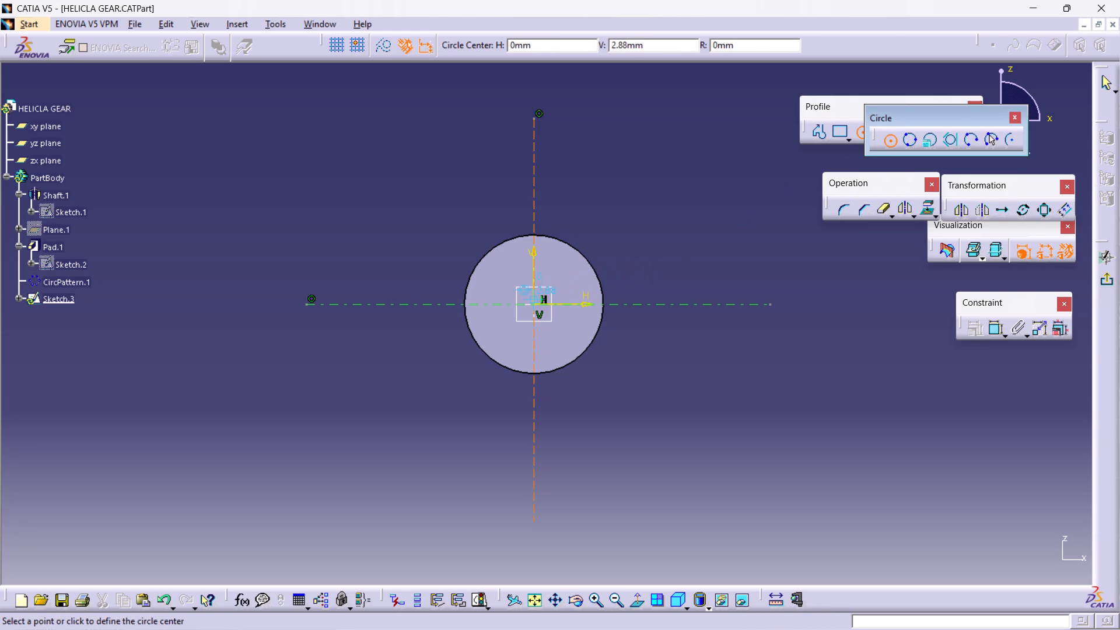
{"action": "left_click", "coordinate": [534, 304]}
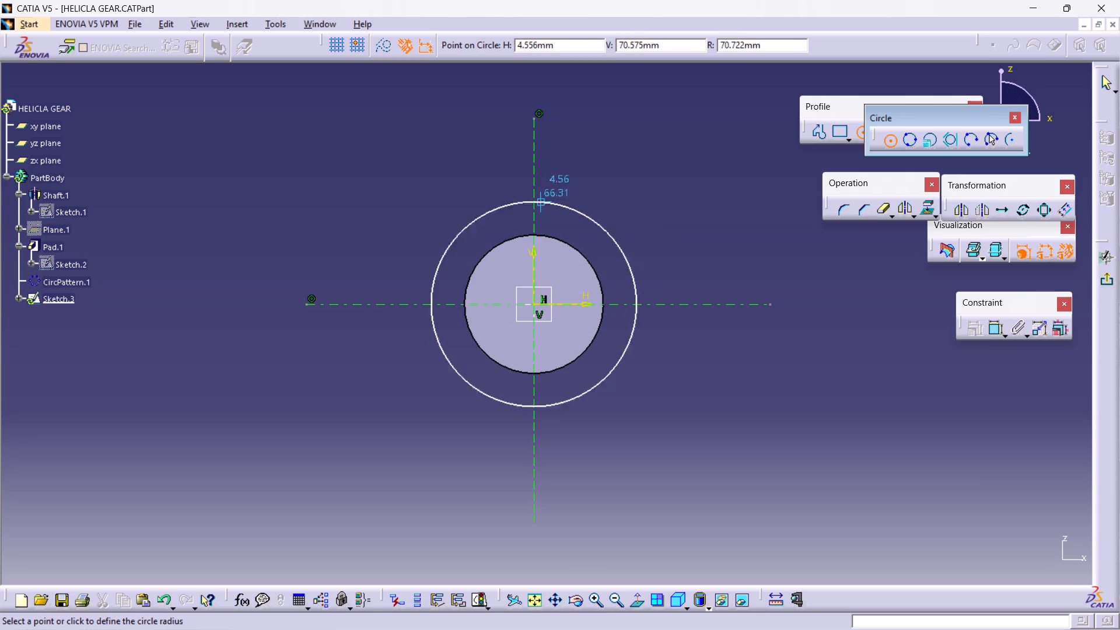
{"action": "left_click", "coordinate": [537, 155]}
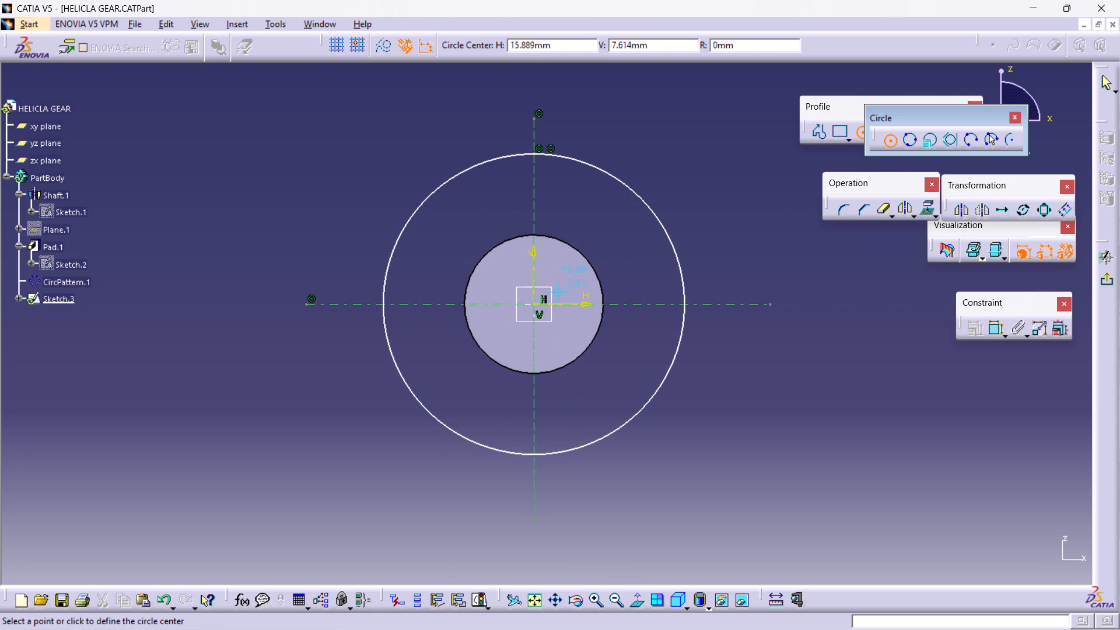
{"action": "left_click", "coordinate": [535, 304]}
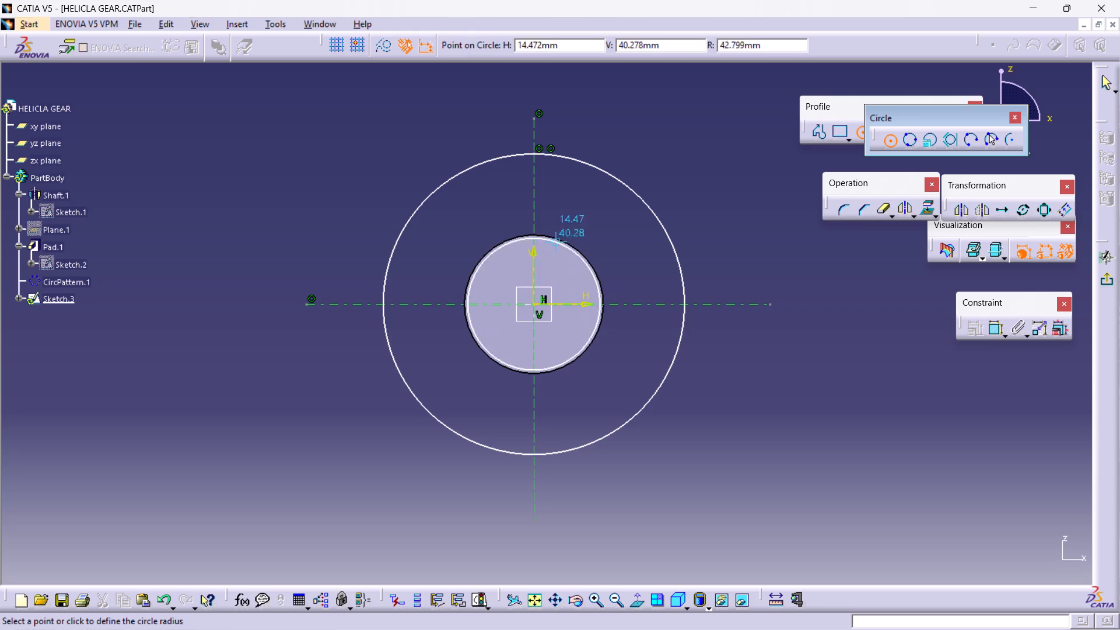
{"action": "left_click", "coordinate": [565, 219]}
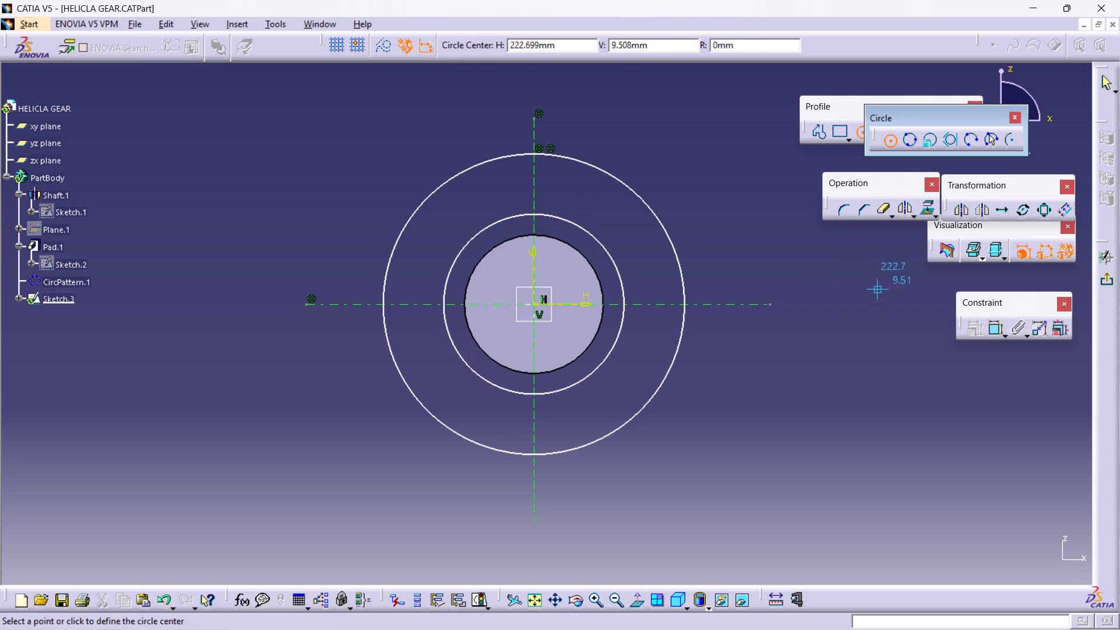
Dimension the diameters of the inner and outer concentric circles.
{"action": "left_click", "coordinate": [992, 328]}
{"action": "triple_click", "coordinate": [998, 335]}
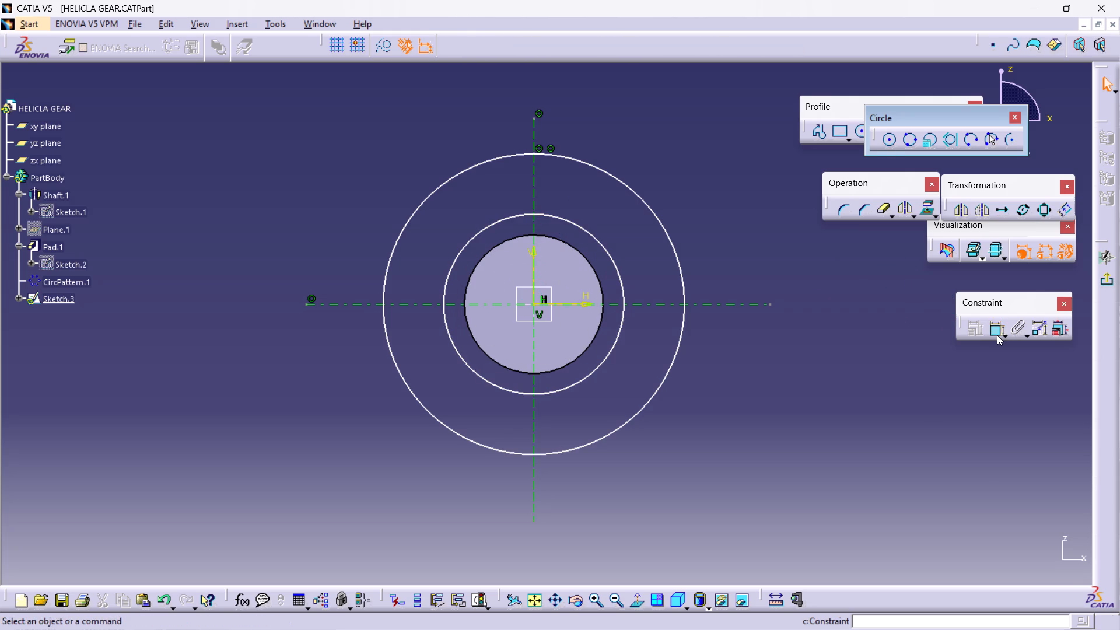
{"action": "left_click", "coordinate": [614, 259]}
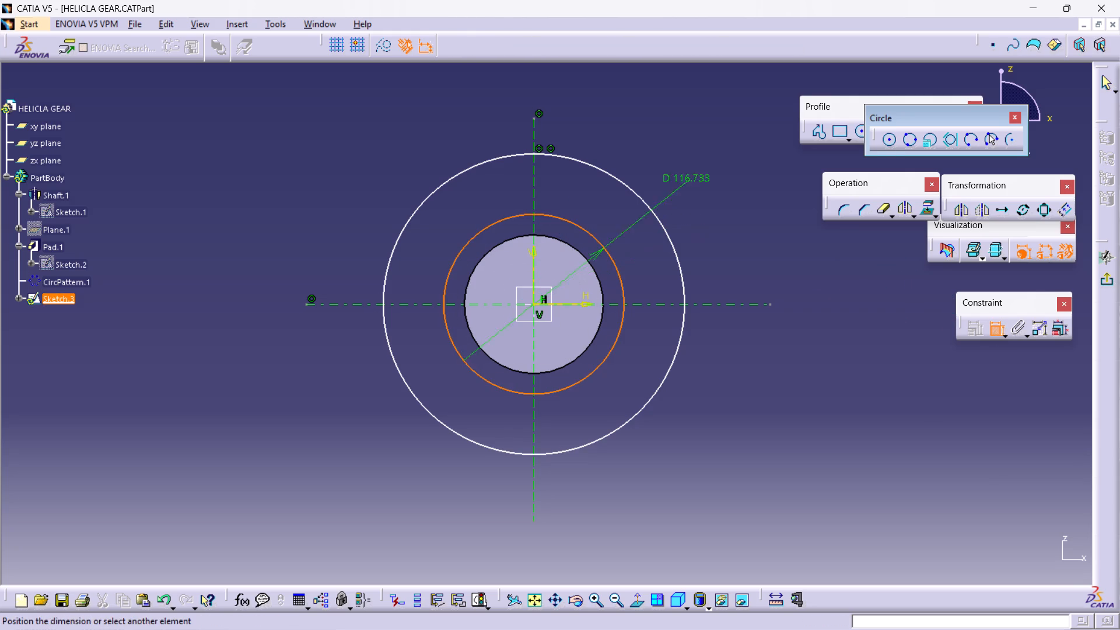
{"action": "left_click", "coordinate": [680, 148]}
{"action": "left_click", "coordinate": [674, 250]}
{"action": "left_click", "coordinate": [702, 180]}
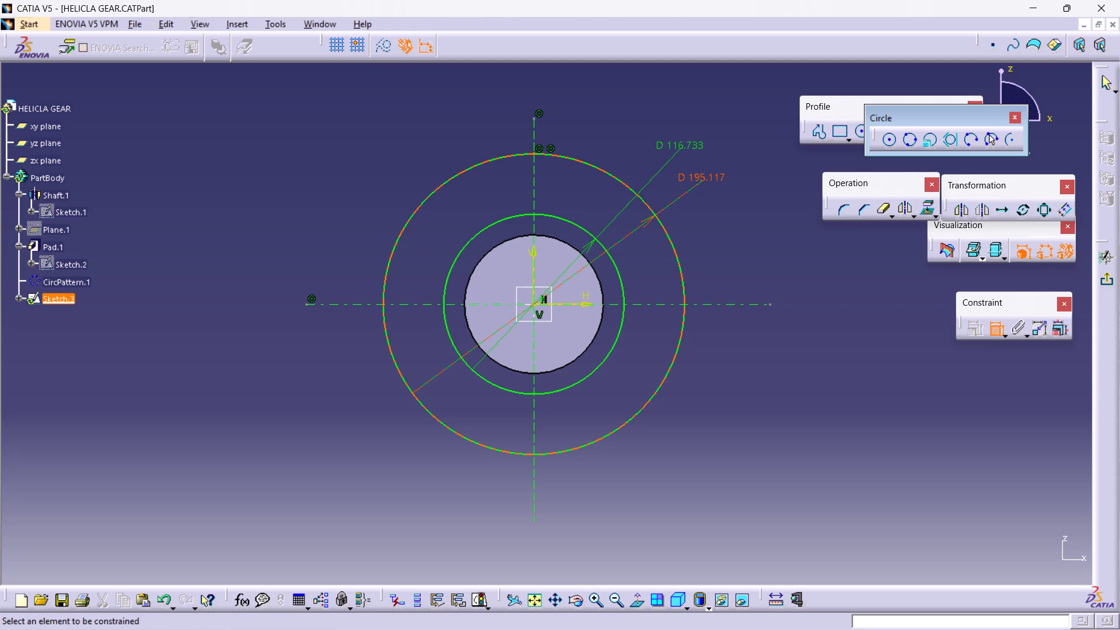
Set the larger circle's diameter to 100 mm and the smaller circle's diameter to 170 mm.
{"action": "double_click", "coordinate": [702, 177]}
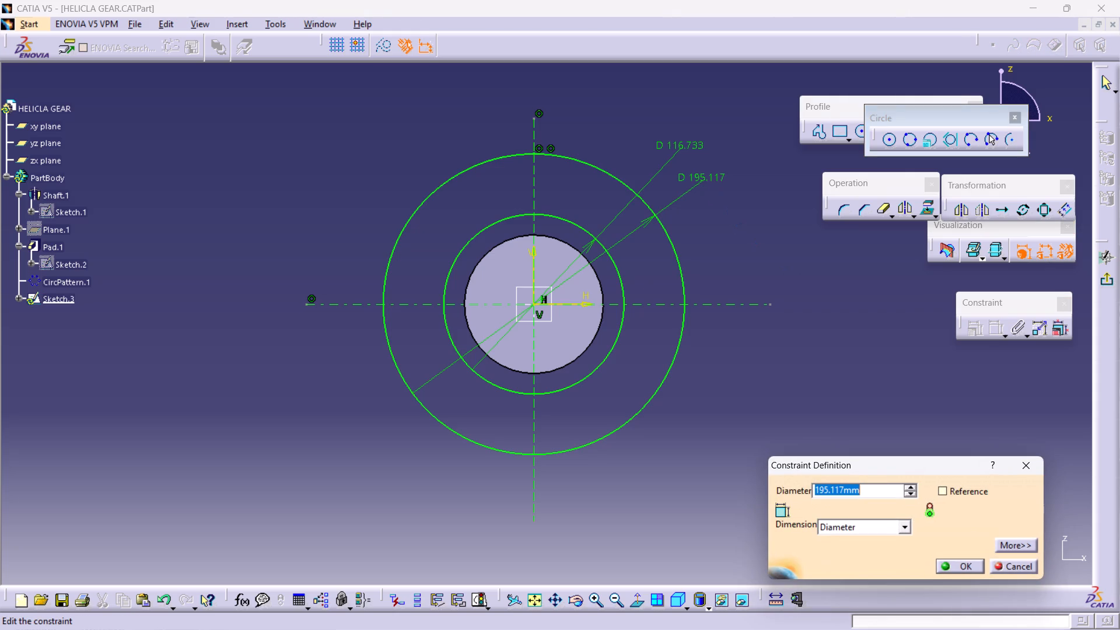
{"action": "type", "text": "100"}
{"action": "key", "text": "Return"}
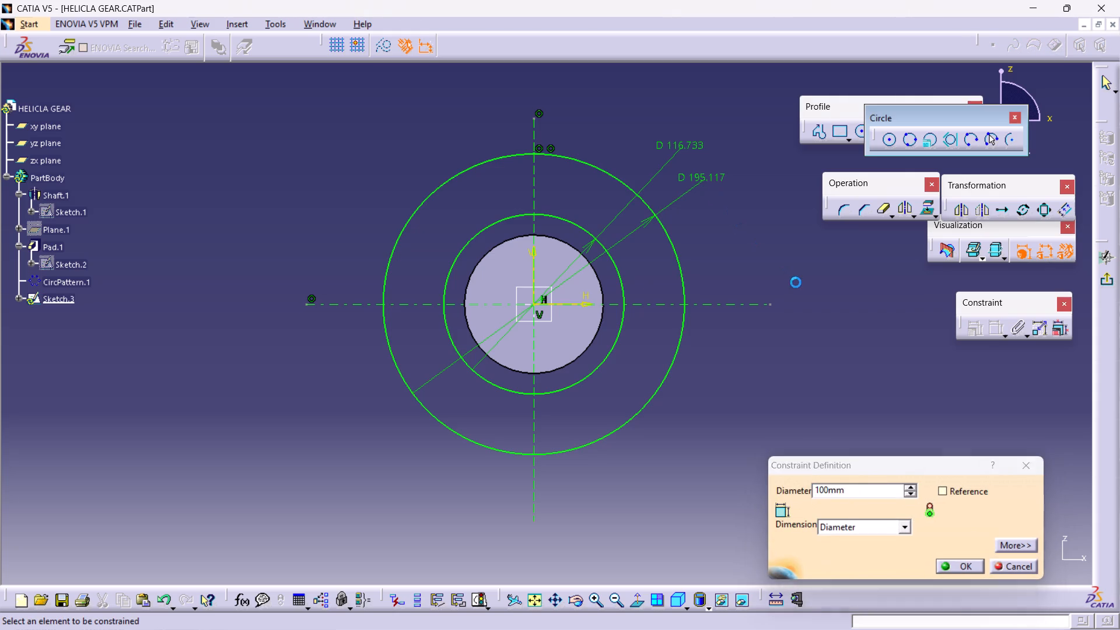
{"action": "double_click", "coordinate": [691, 148]}
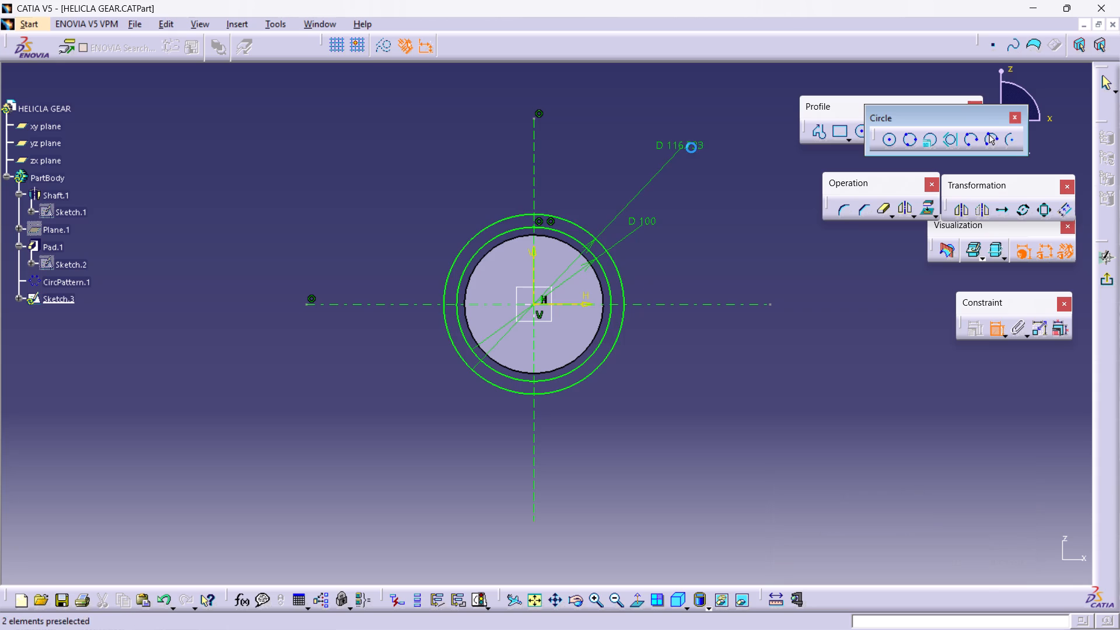
{"action": "type", "text": "170"}
{"action": "key", "text": "Return"}
{"action": "left_click", "coordinate": [709, 218]}
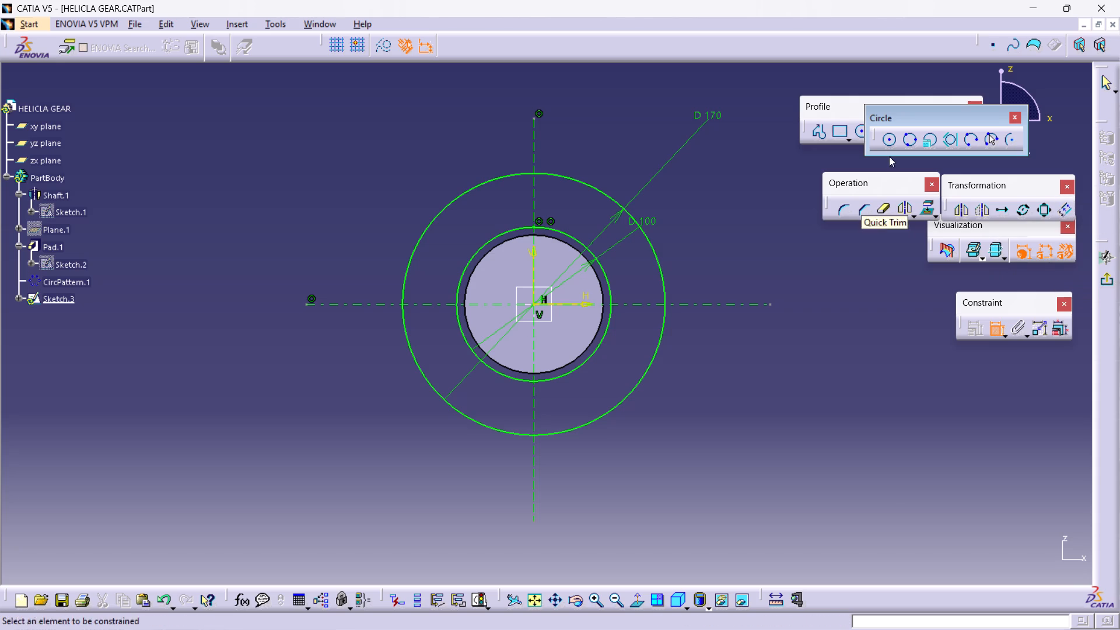
Sketch a three-point arc, radius about 41 mm, from the 170 mm circle to the 100 mm circle, just beside the upper vertical axis on the +H side.
{"action": "left_click", "coordinate": [991, 138]}
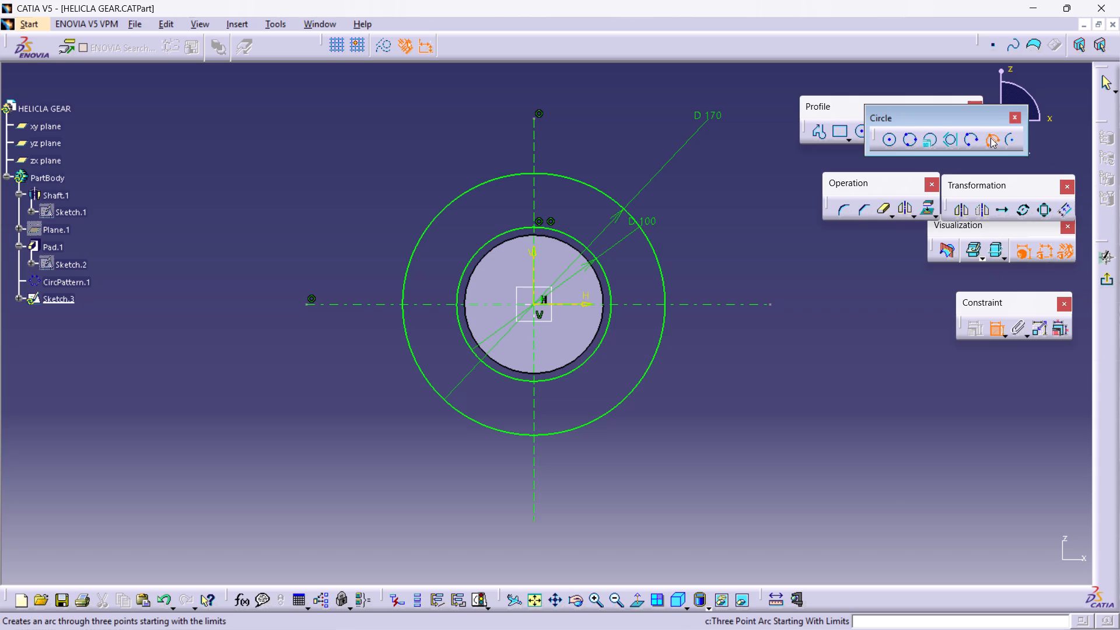
{"action": "left_click", "coordinate": [553, 174]}
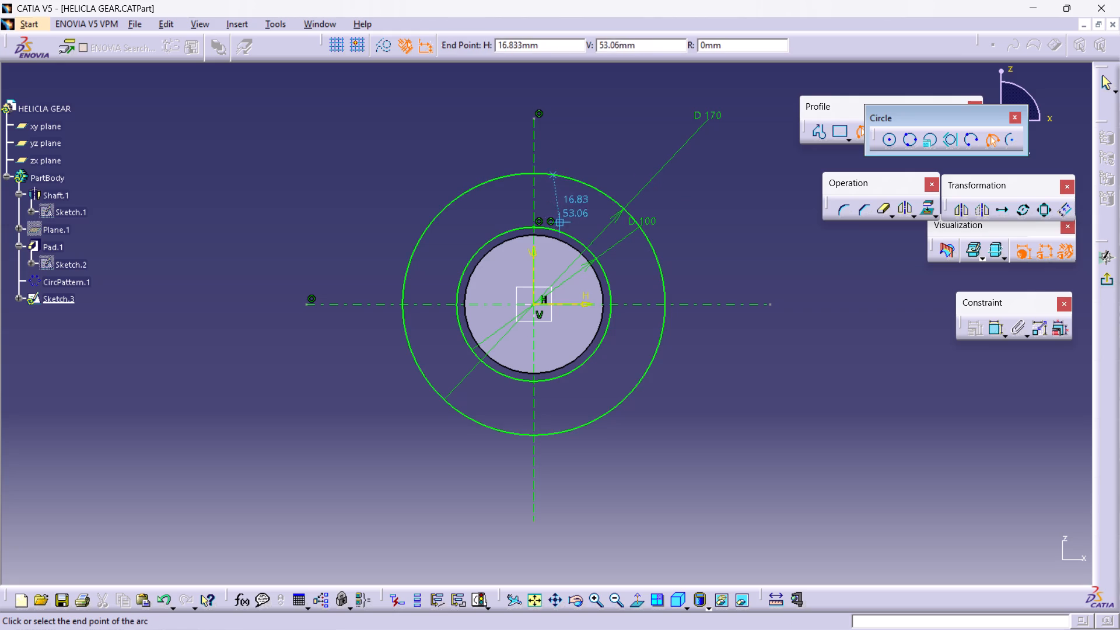
{"action": "left_click", "coordinate": [562, 232]}
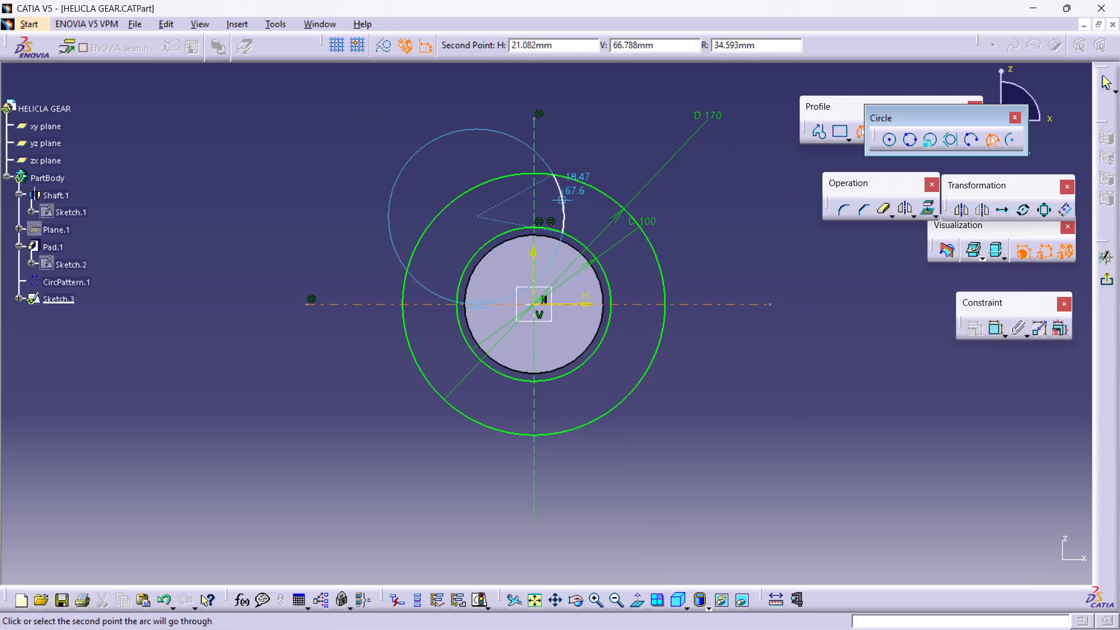
{"action": "left_click", "coordinate": [565, 204]}
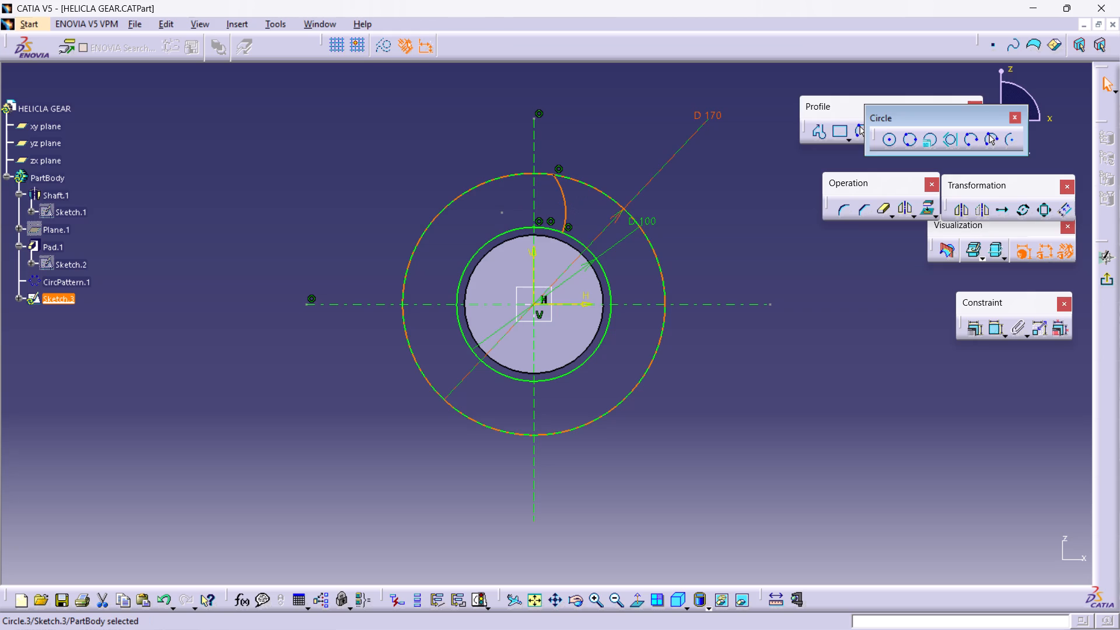
Dimension the tooth flank arc's radius and set it to 65 mm.
{"action": "left_click", "coordinate": [998, 327]}
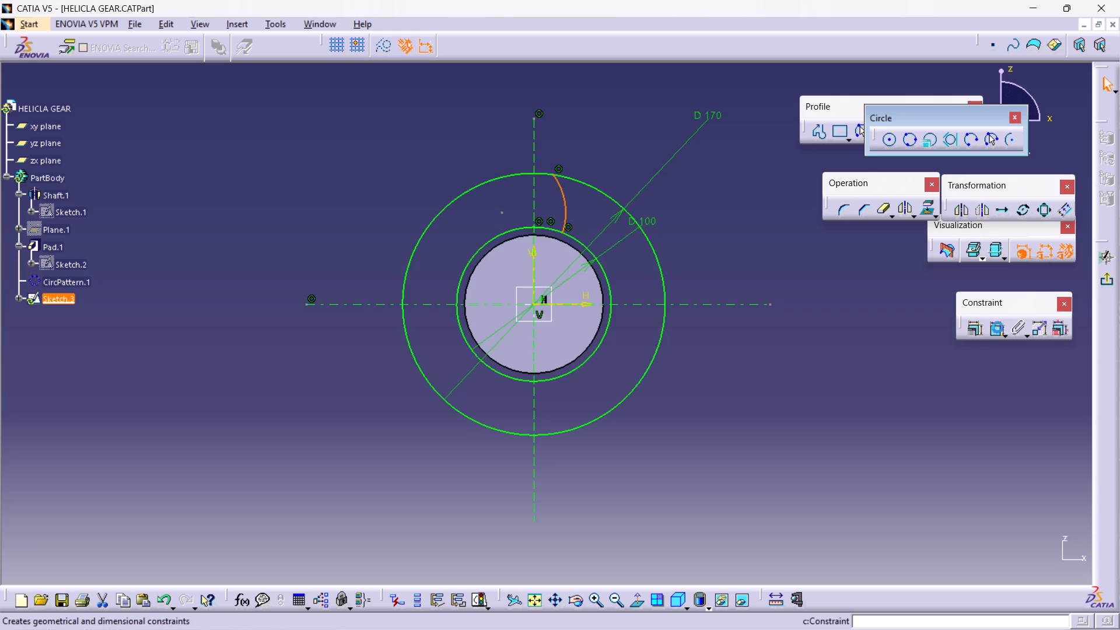
{"action": "left_click", "coordinate": [612, 153]}
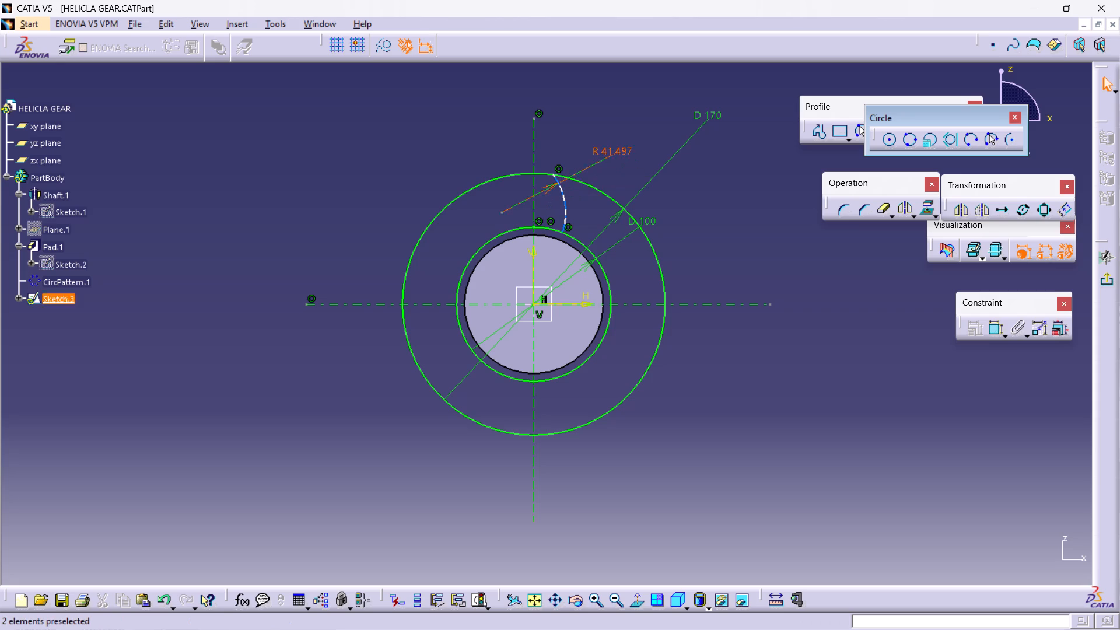
{"action": "double_click", "coordinate": [599, 153]}
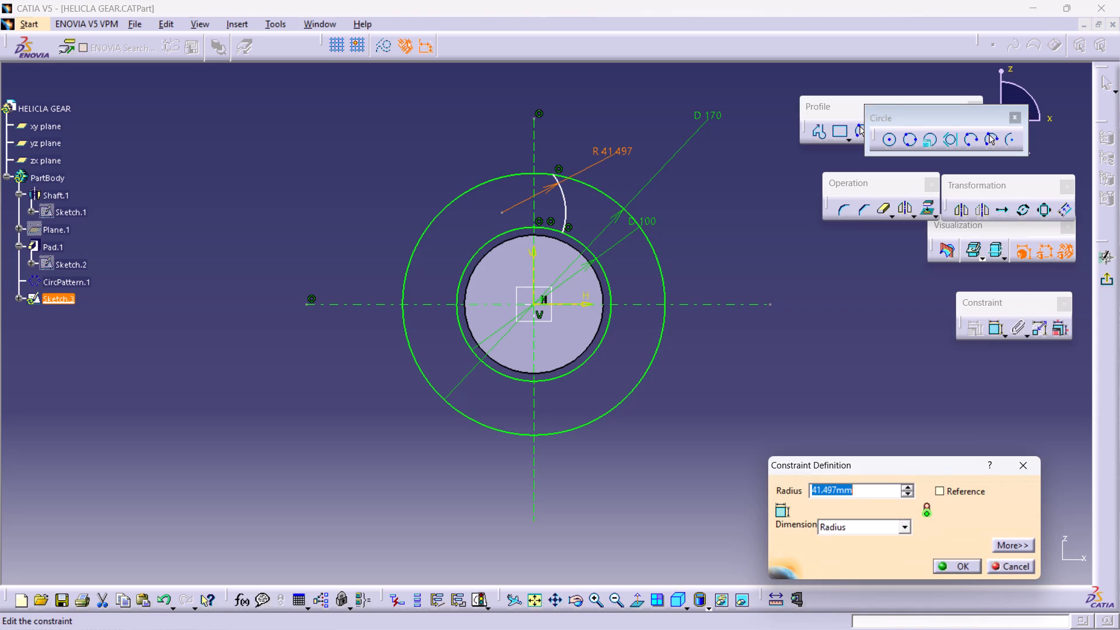
{"action": "type", "text": "65"}
{"action": "key", "text": "Return"}
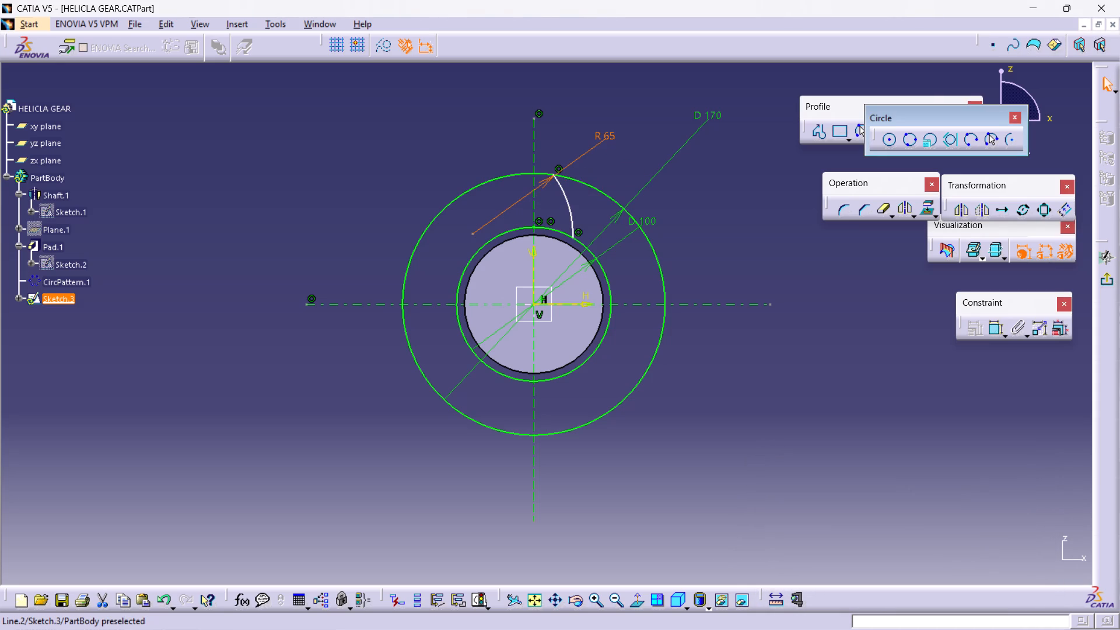
{"action": "left_click", "coordinate": [736, 289]}
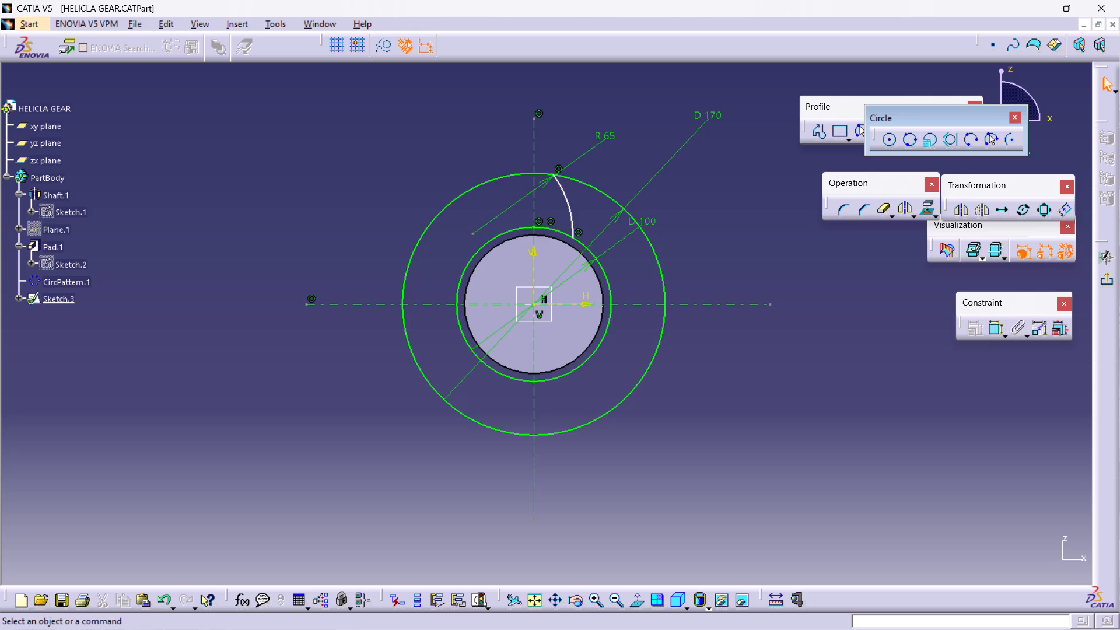
Mirror the 65 mm radius flank arc about the vertical axis to form the opposite tooth flank.
{"action": "left_click", "coordinate": [572, 205]}
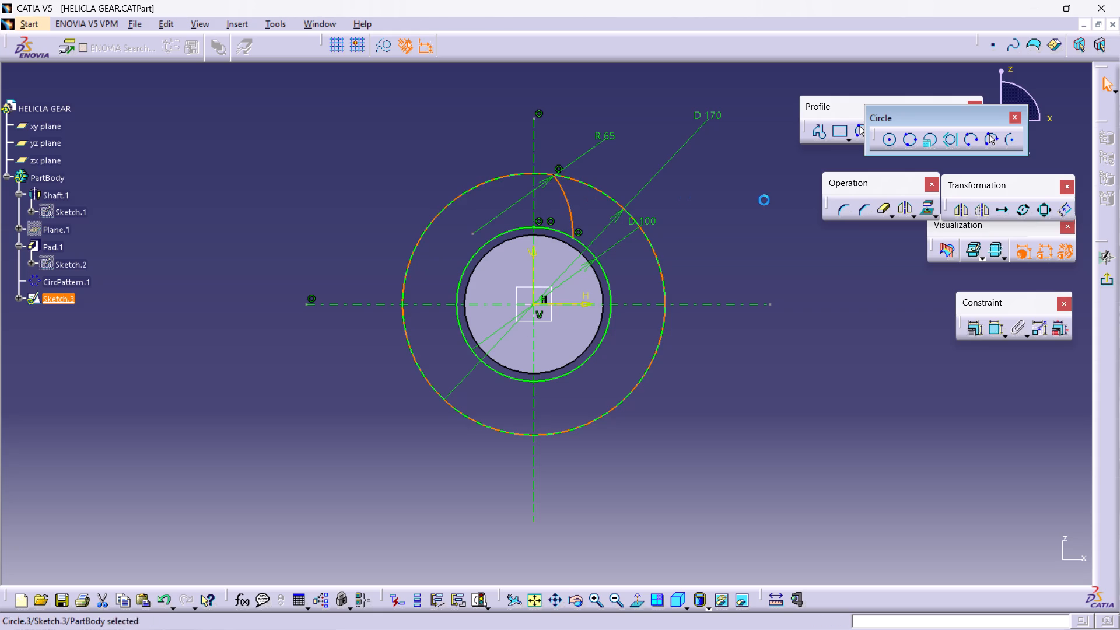
{"action": "left_click", "coordinate": [967, 210]}
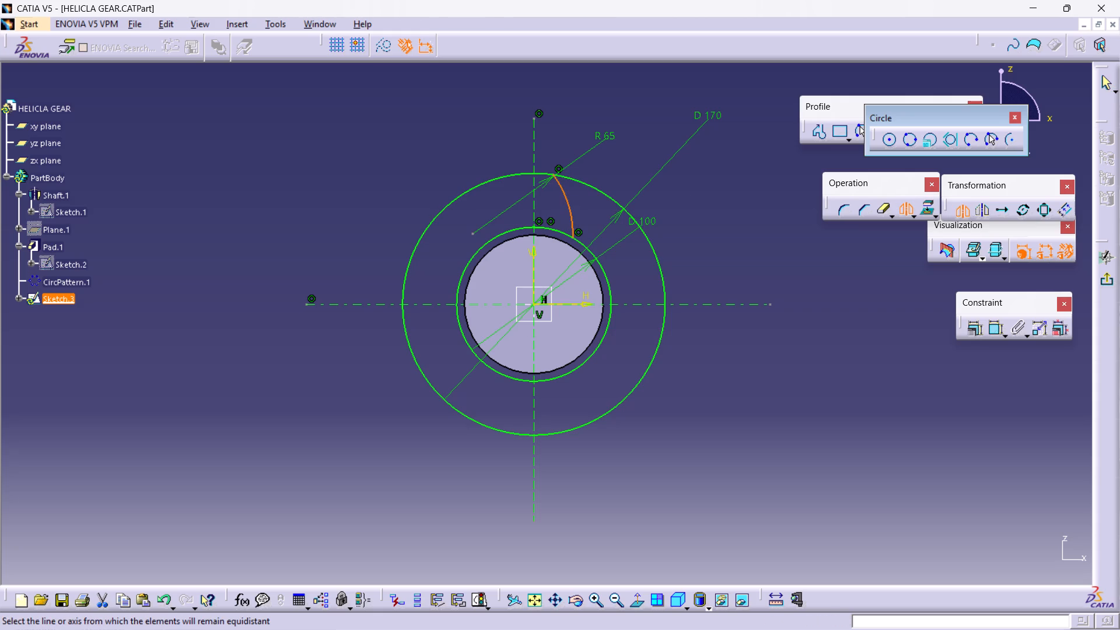
{"action": "left_click", "coordinate": [534, 211]}
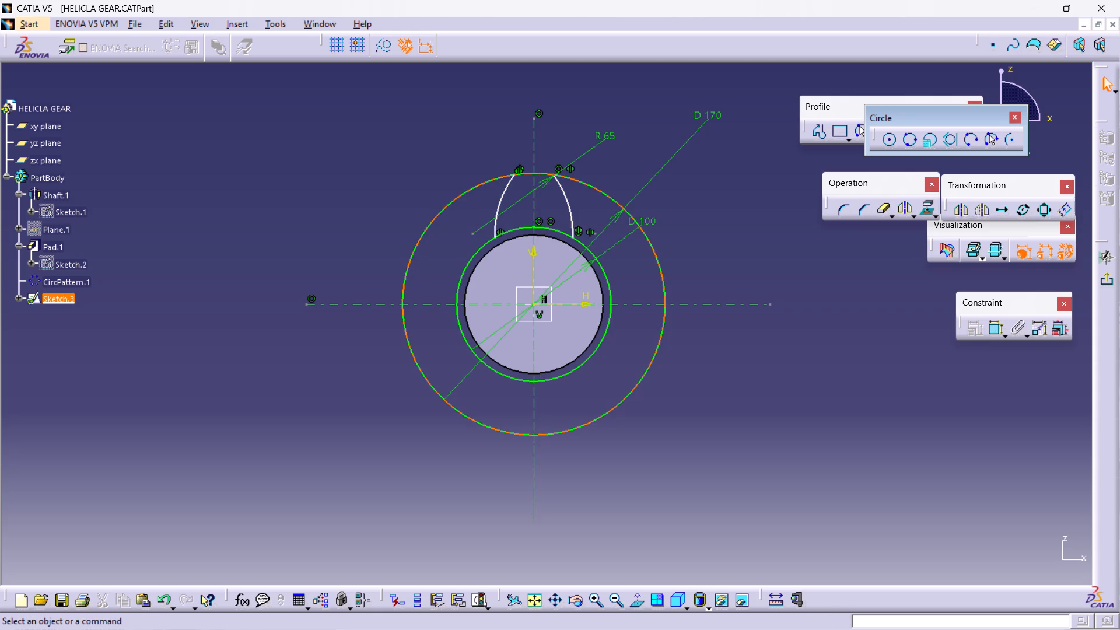
{"action": "left_click", "coordinate": [775, 280]}
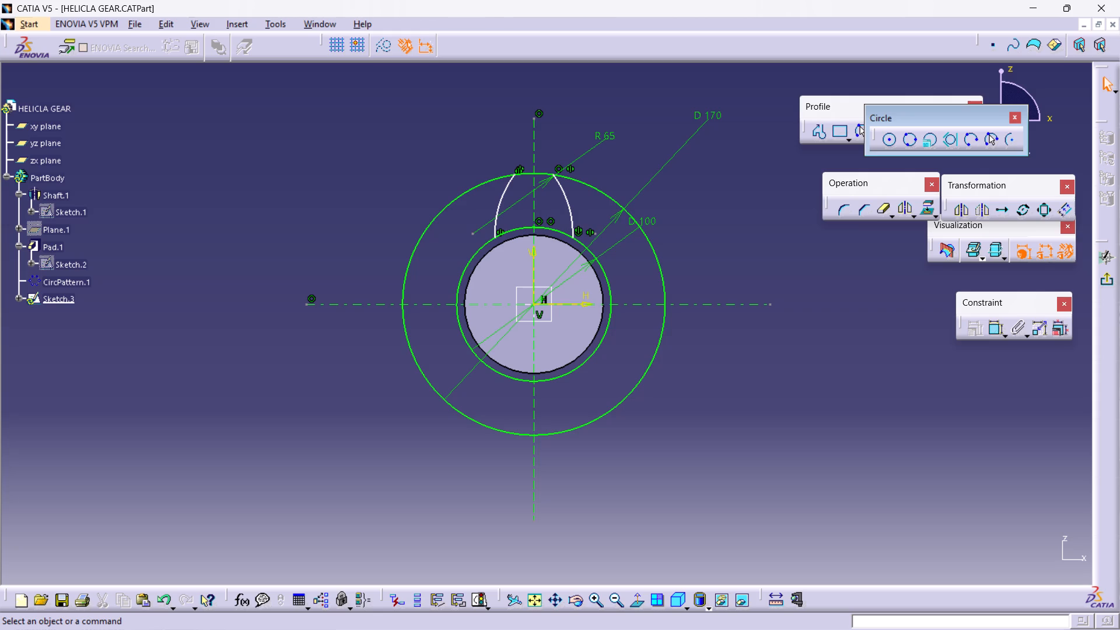
Quick-trim the 170 mm circle outside the tooth tip and the 100 mm circle between the two tooth flanks.
{"action": "double_click", "coordinate": [884, 207]}
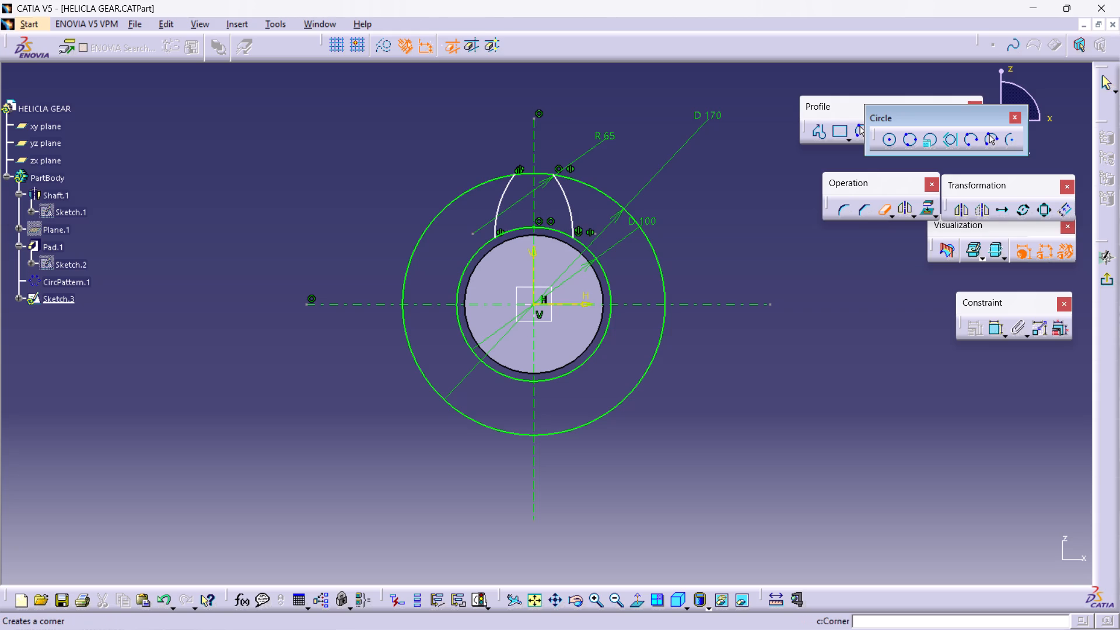
{"action": "left_click", "coordinate": [651, 242]}
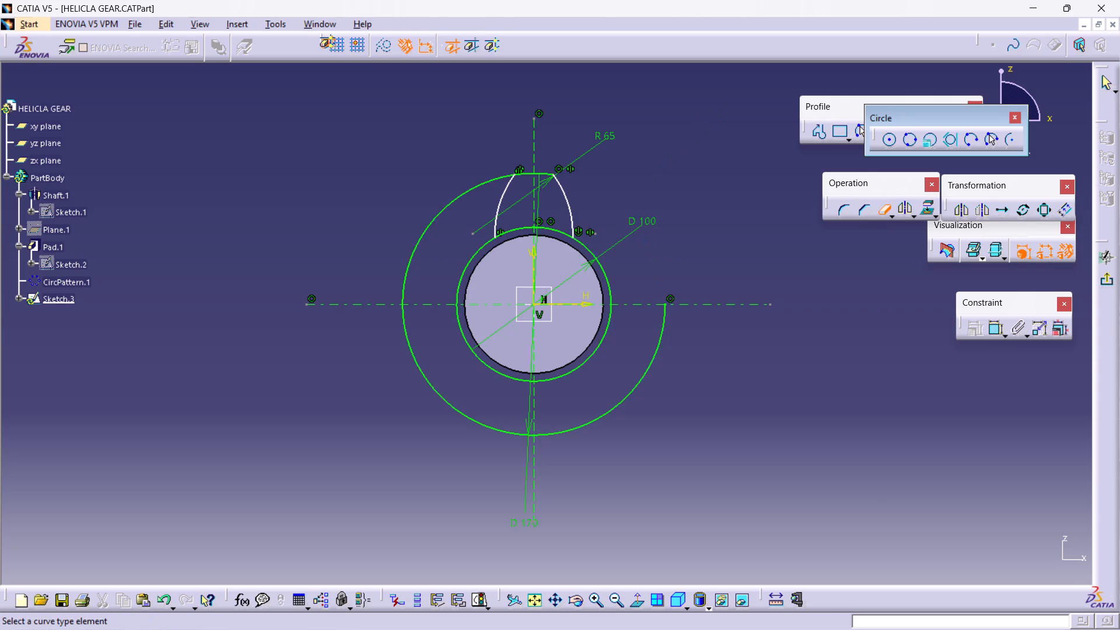
{"action": "left_click", "coordinate": [430, 218]}
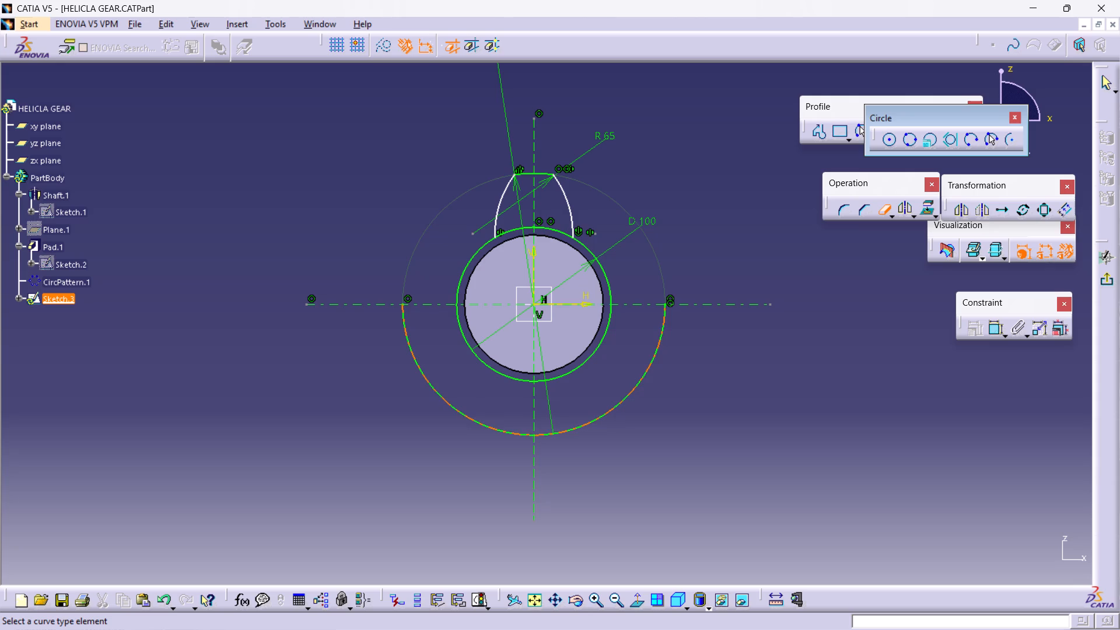
{"action": "left_click", "coordinate": [417, 364]}
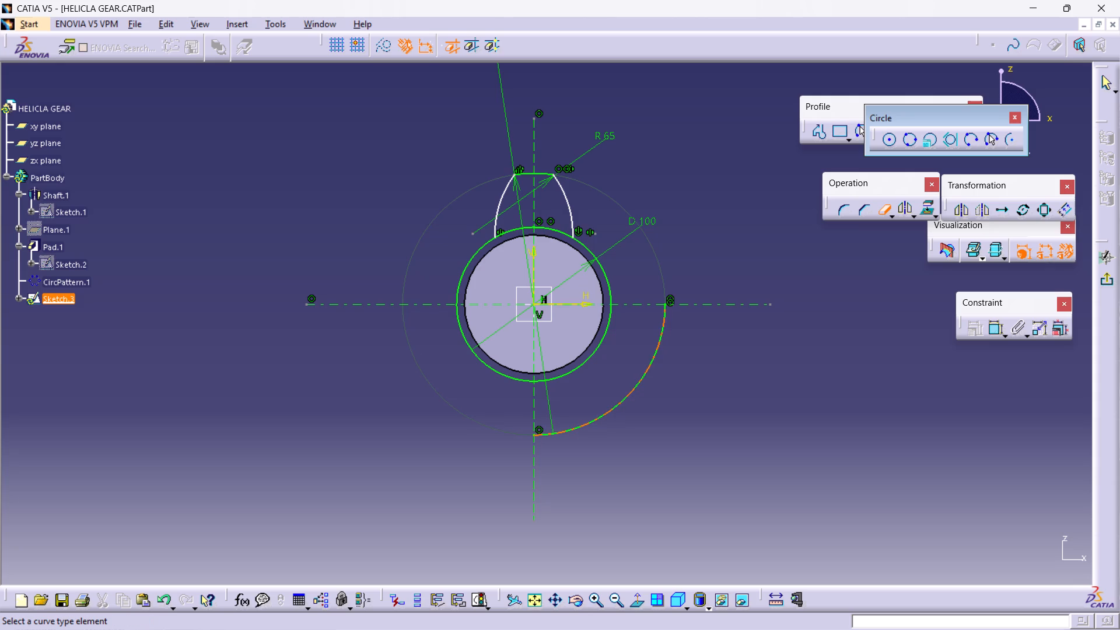
{"action": "left_click", "coordinate": [621, 401]}
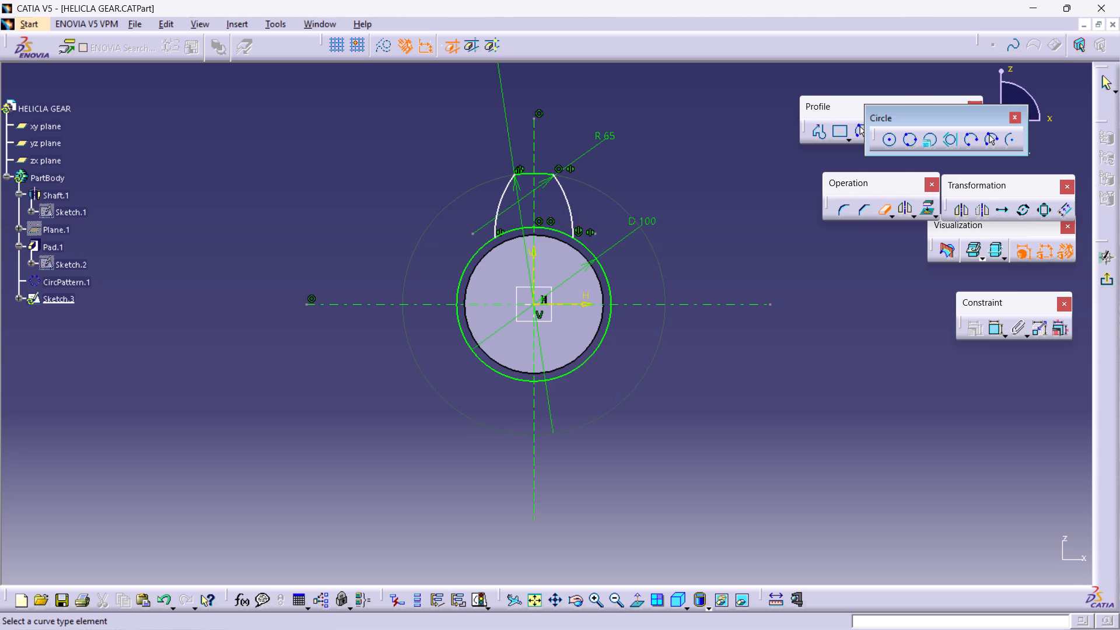
{"action": "left_click", "coordinate": [559, 231]}
{"action": "left_click", "coordinate": [512, 229]}
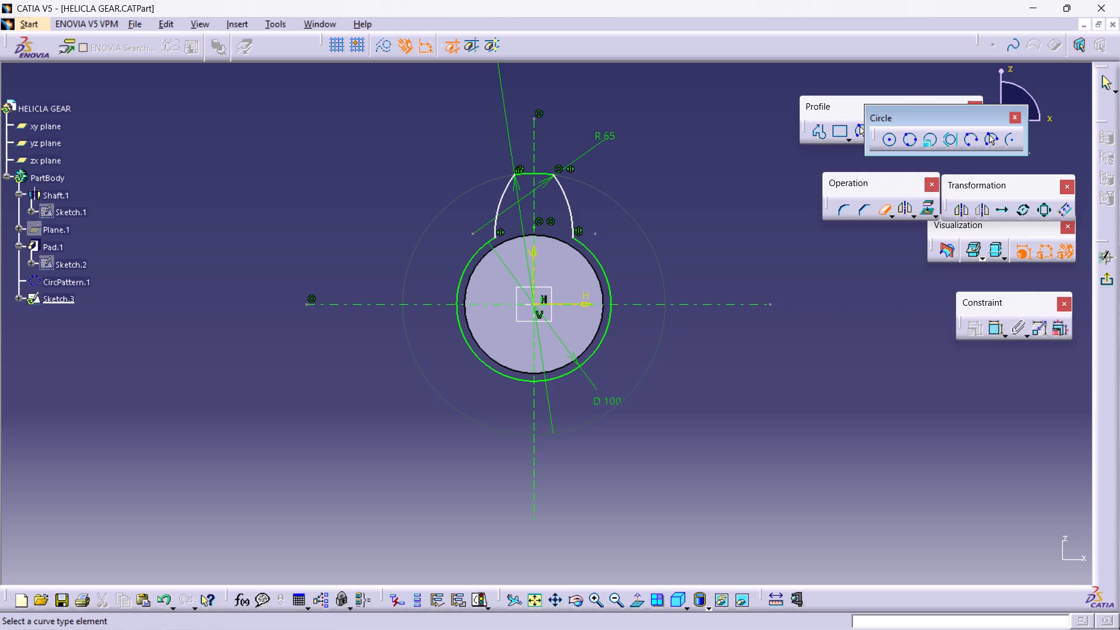
Dimension the tooth's base width between the two flanks' lower endpoints, placing the dimension above the tooth.
{"action": "double_click", "coordinate": [992, 327]}
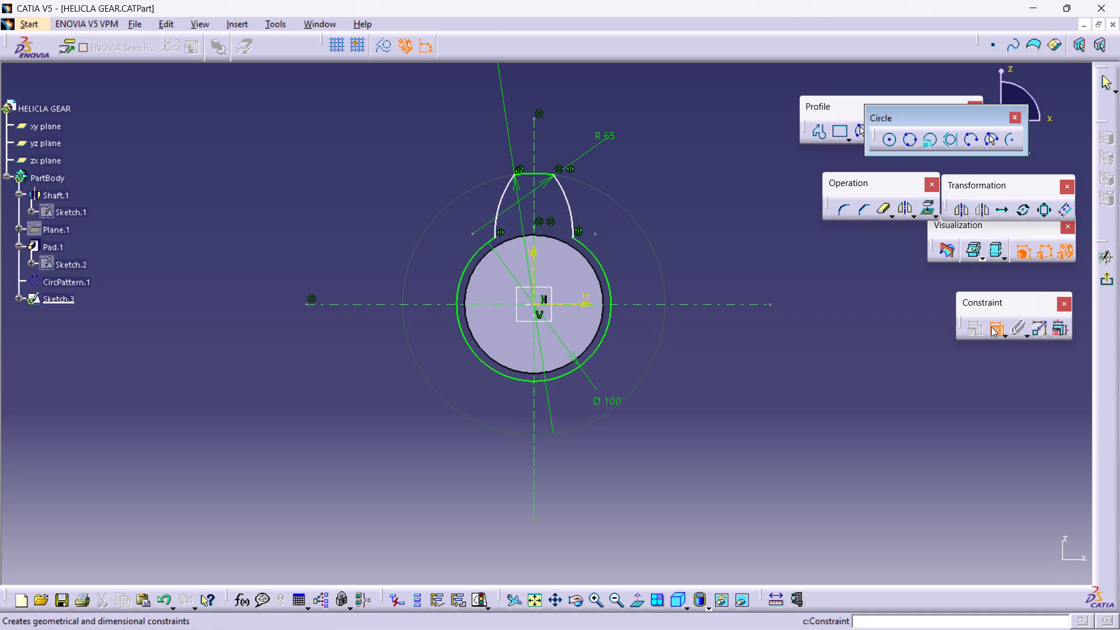
{"action": "left_click", "coordinate": [496, 238]}
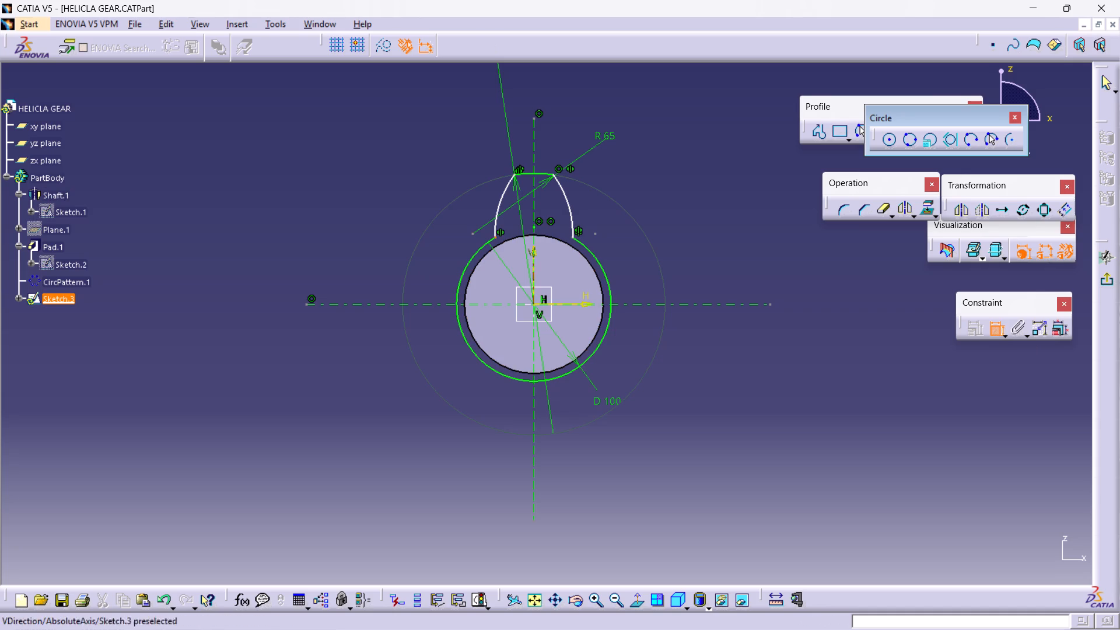
{"action": "left_click", "coordinate": [572, 236]}
{"action": "left_click", "coordinate": [541, 89]}
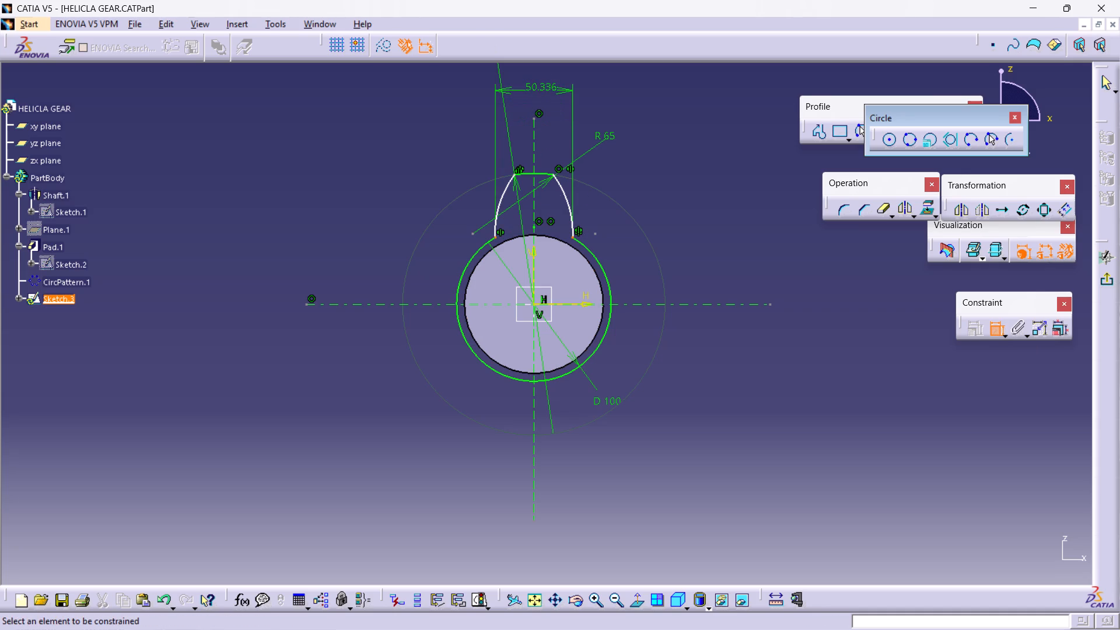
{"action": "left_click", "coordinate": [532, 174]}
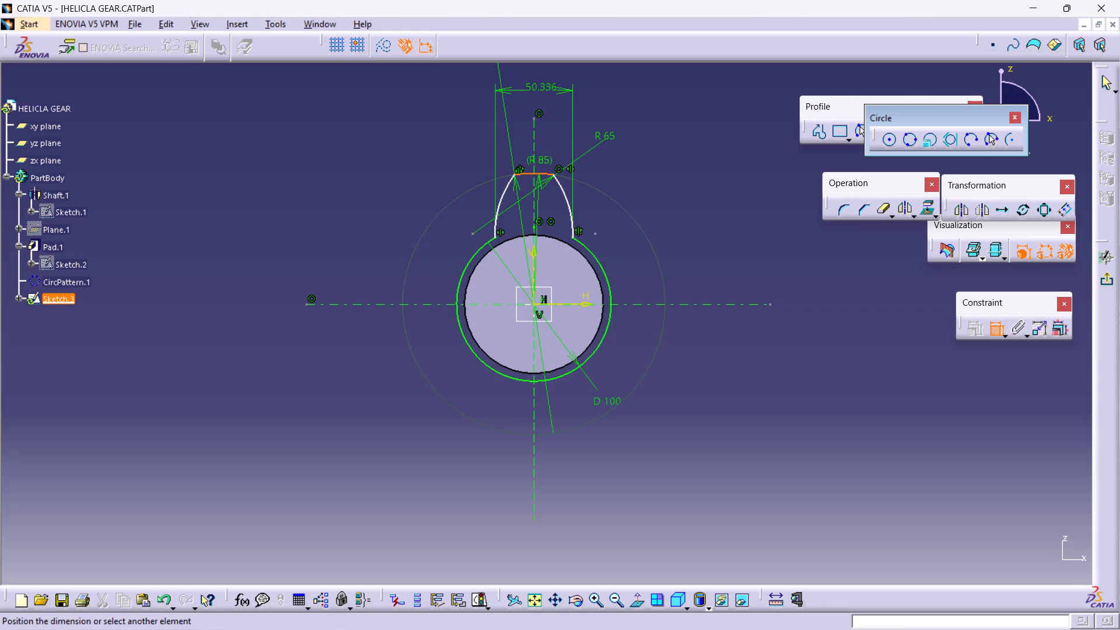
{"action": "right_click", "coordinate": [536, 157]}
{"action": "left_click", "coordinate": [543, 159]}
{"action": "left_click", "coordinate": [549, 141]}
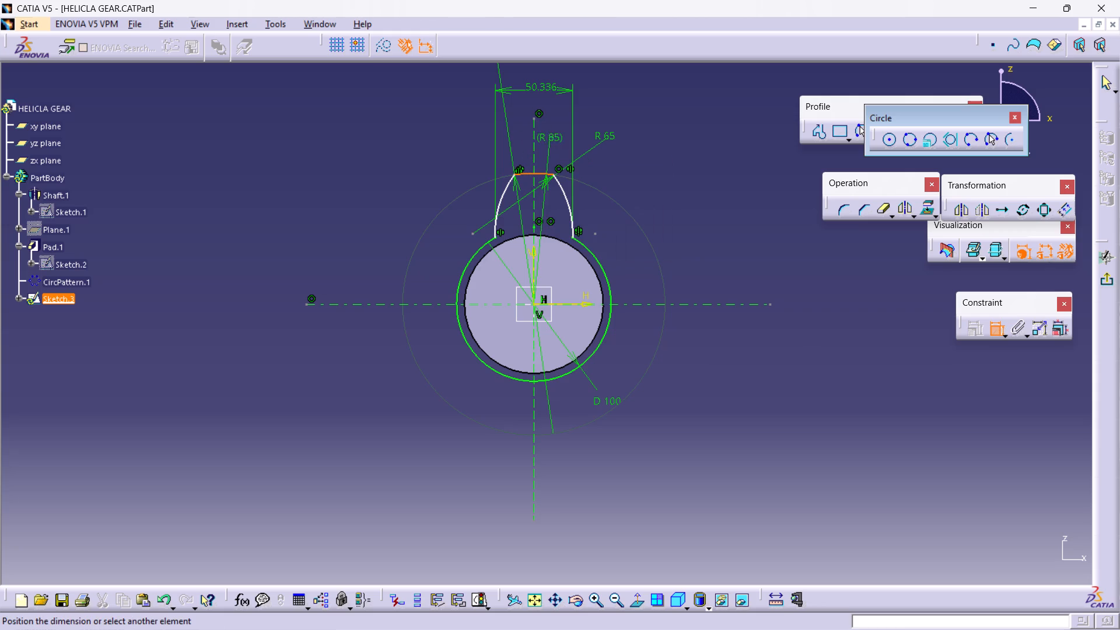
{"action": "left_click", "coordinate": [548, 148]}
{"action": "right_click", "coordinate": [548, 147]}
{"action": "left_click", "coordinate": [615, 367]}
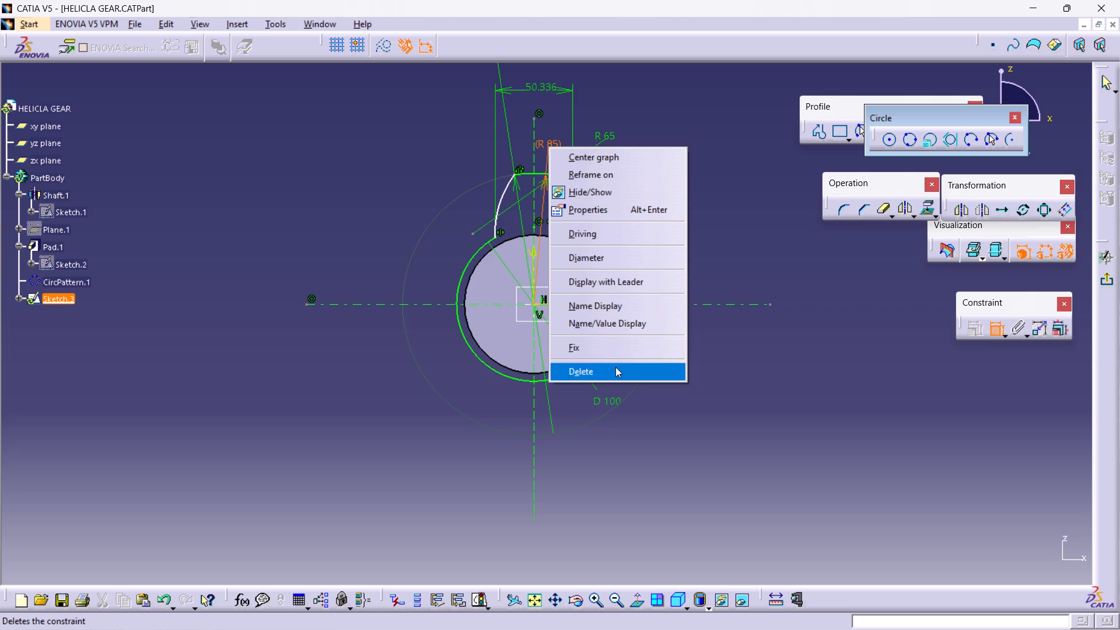
Dimension the tooth's tip width between the two end points of the tip arc.
{"action": "left_click", "coordinate": [554, 174]}
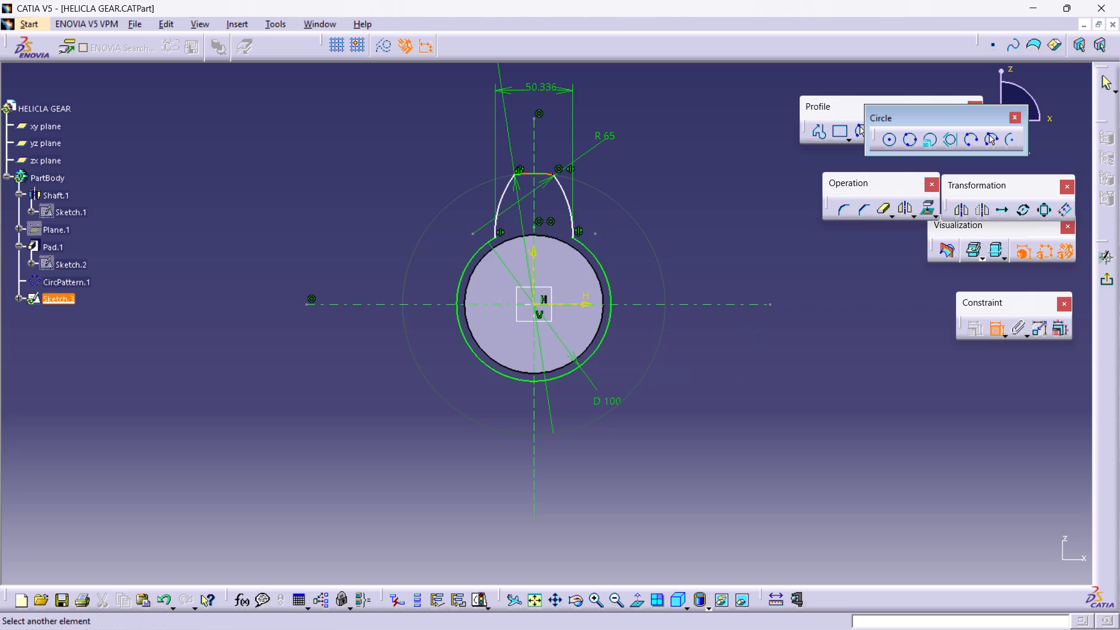
{"action": "left_click", "coordinate": [514, 173]}
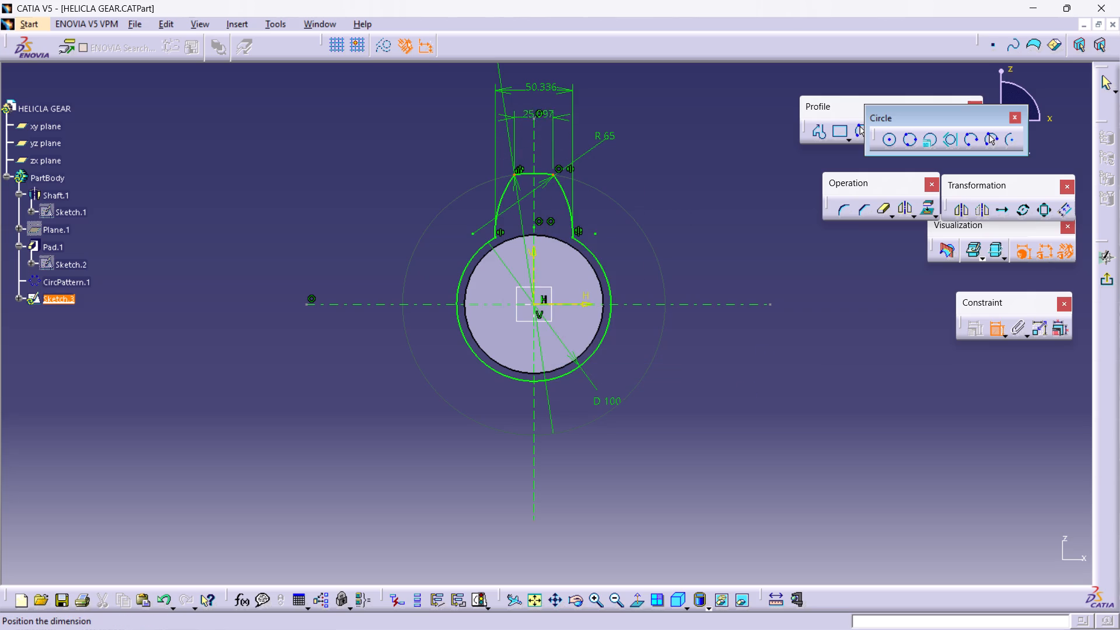
{"action": "left_click", "coordinate": [532, 108]}
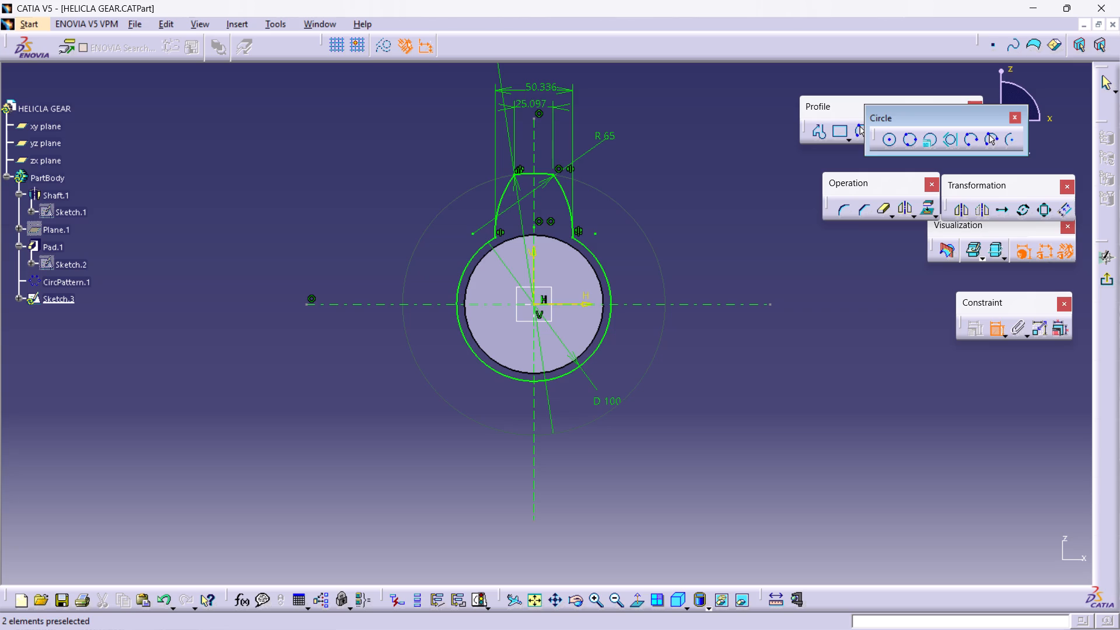
Set the tooth's base width to 40 mm.
{"action": "double_click", "coordinate": [539, 83]}
{"action": "type", "text": "40"}
{"action": "key", "text": "Return"}
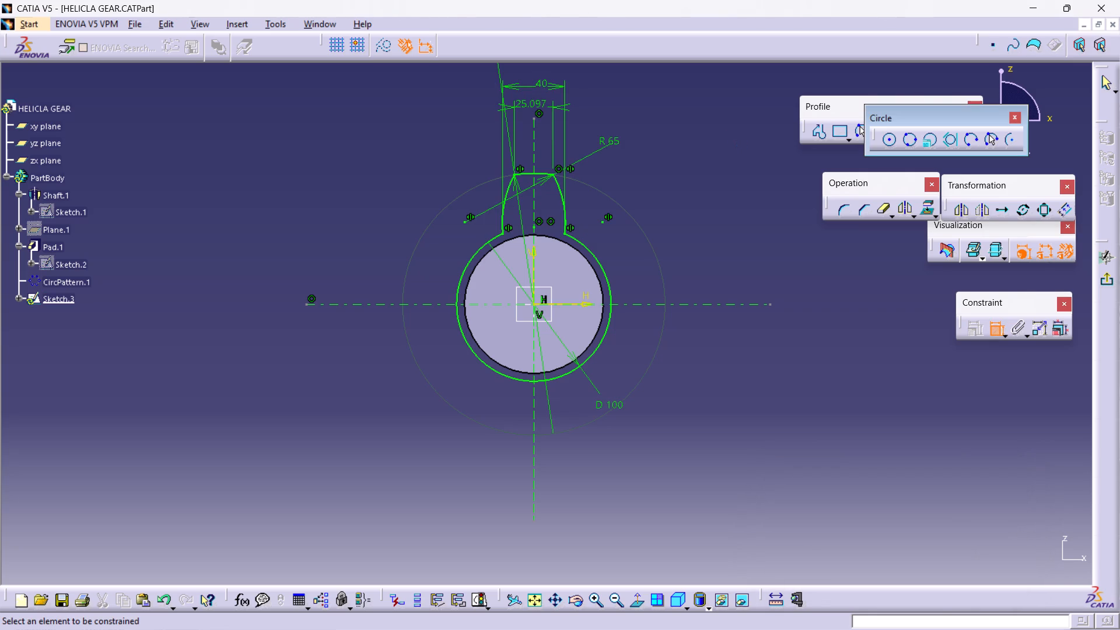
Set the tooth's tip width to 15 mm.
{"action": "triple_click", "coordinate": [534, 102]}
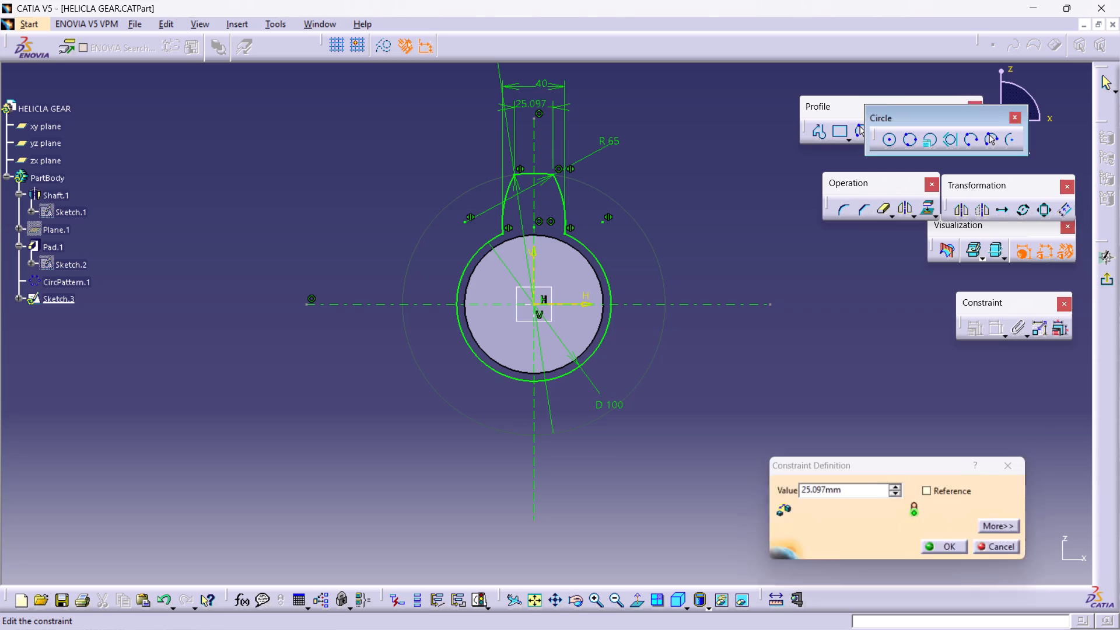
{"action": "left_click", "coordinate": [534, 102]}
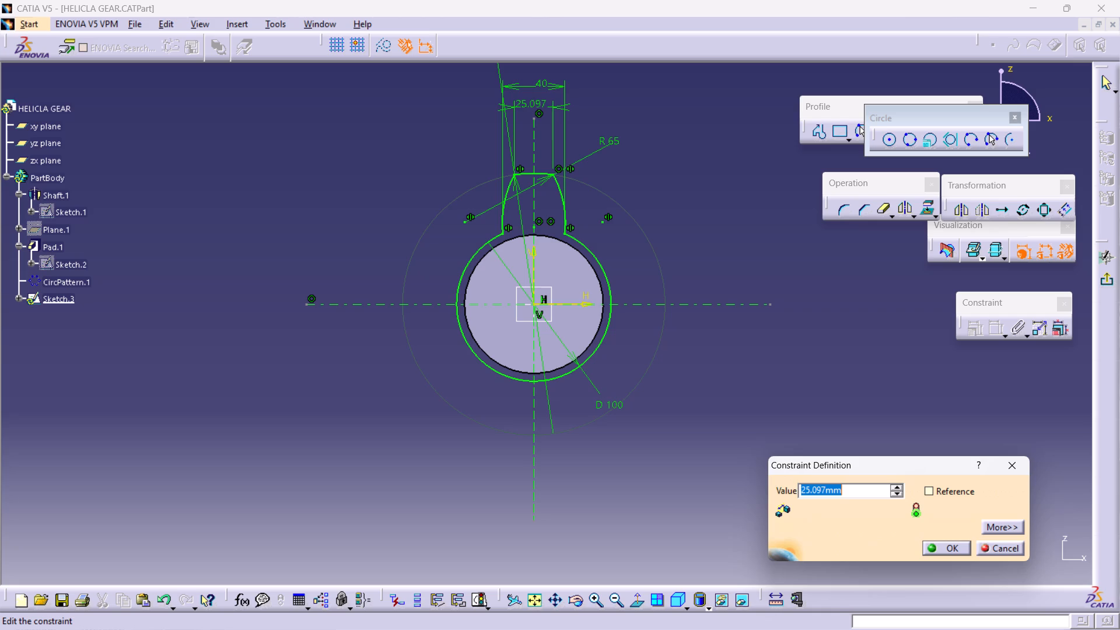
{"action": "double_click", "coordinate": [528, 102]}
{"action": "type", "text": "15"}
{"action": "key", "text": "Return"}
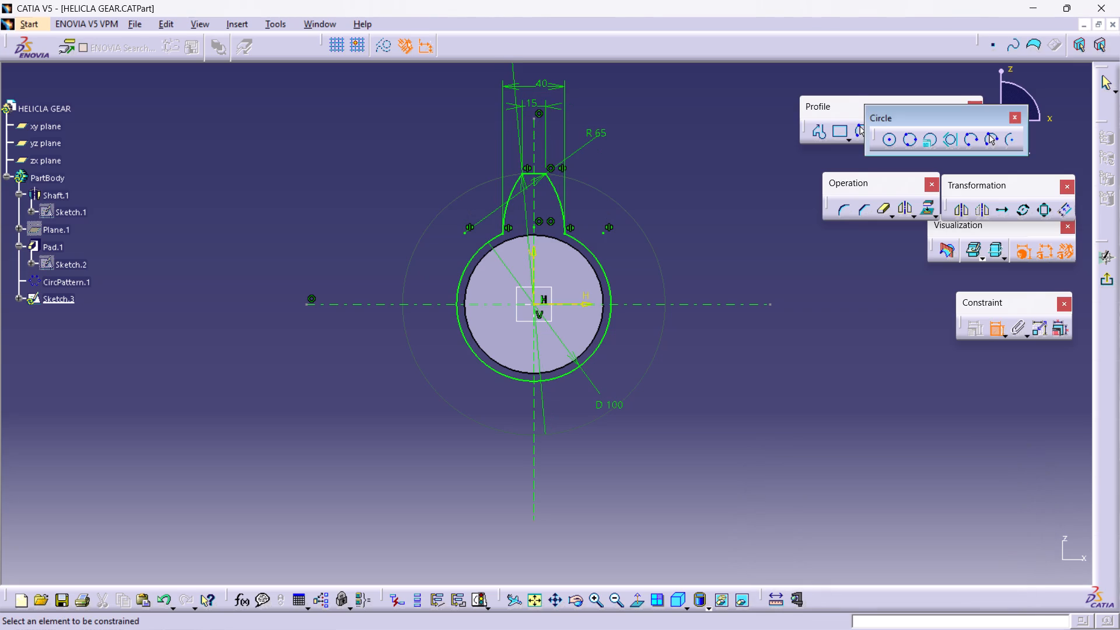
{"action": "left_click", "coordinate": [708, 265]}
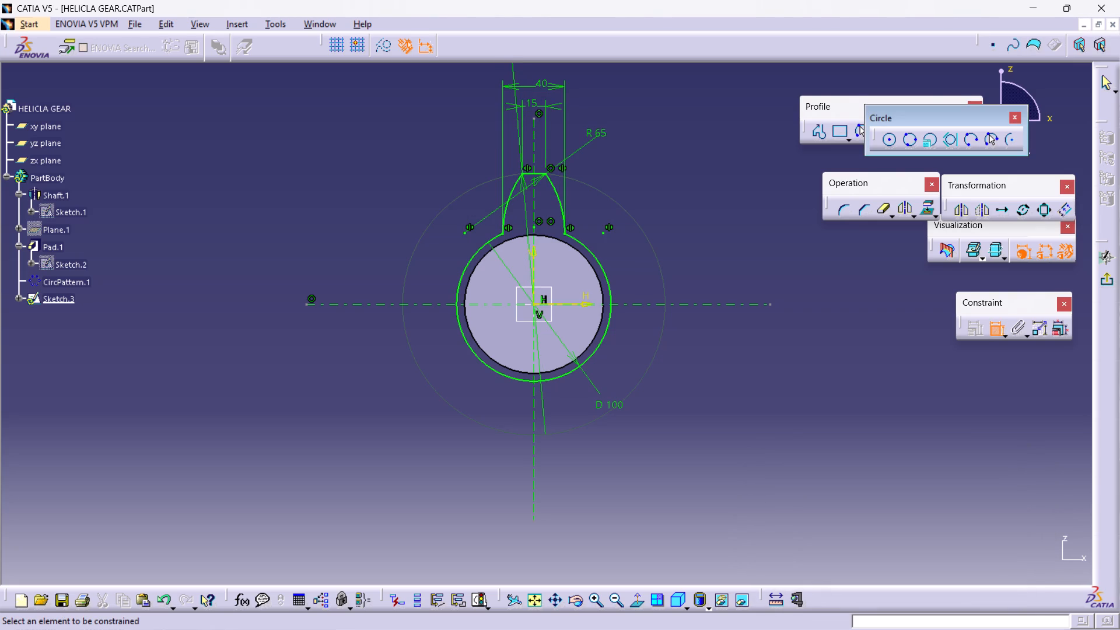
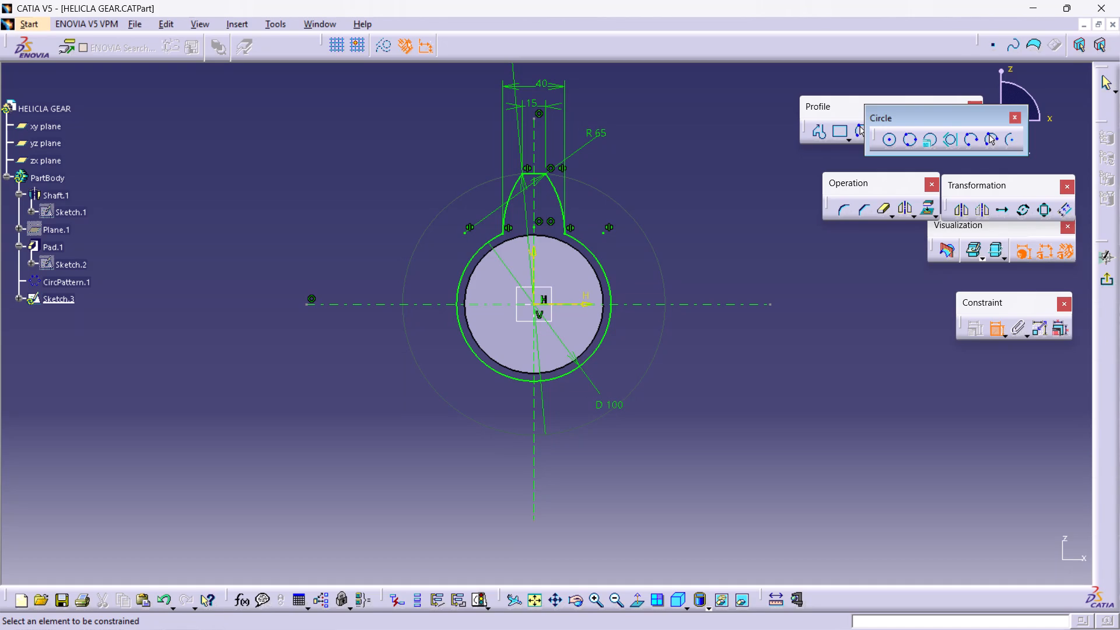
Exit the tooth profile sketch.
{"action": "left_click", "coordinate": [1102, 278]}
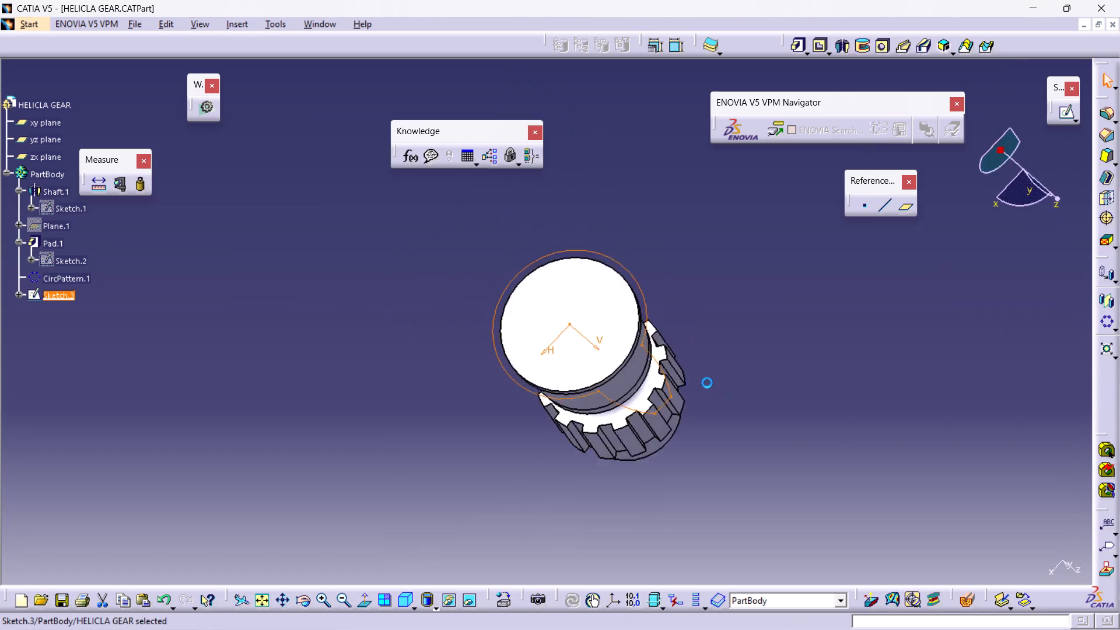
Create a reference plane offset 45 mm outward from the shaft's flanged end face.
{"action": "left_click", "coordinate": [404, 605]}
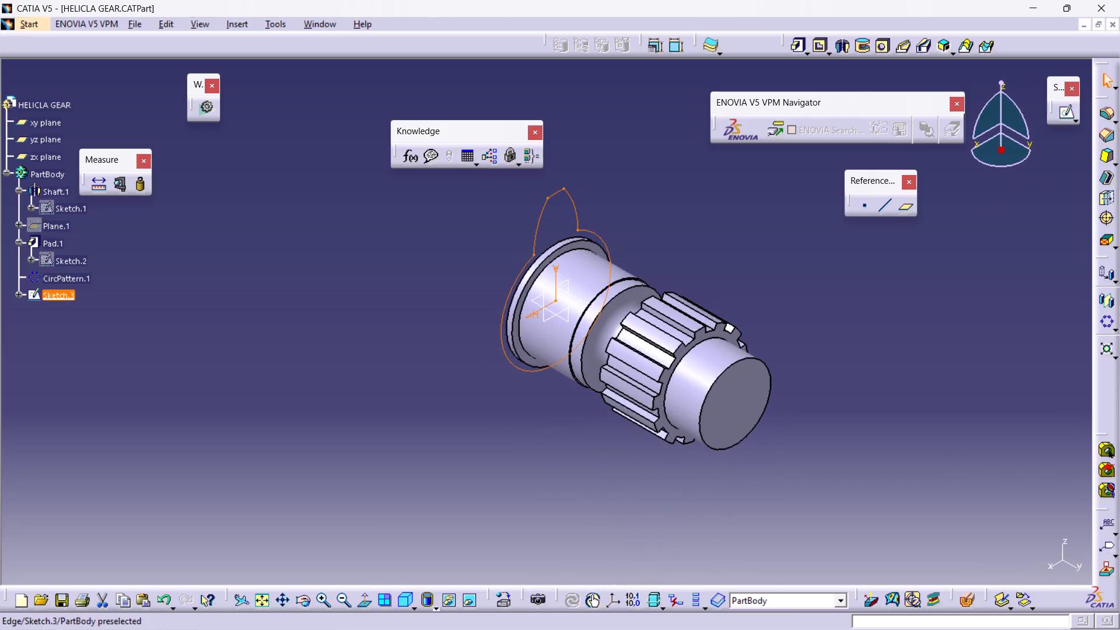
{"action": "middle_click_drag", "start_coordinate": [425, 381], "coordinate": [437, 391]}
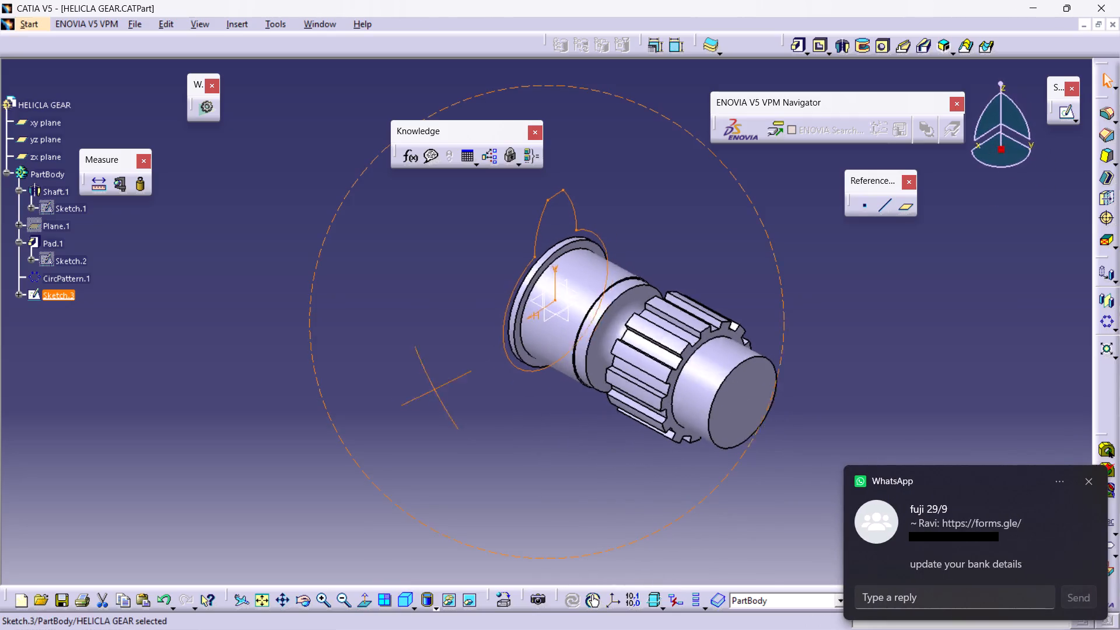
{"action": "middle_click_drag", "start_coordinate": [437, 391], "coordinate": [736, 367]}
{"action": "left_click", "coordinate": [1087, 481]}
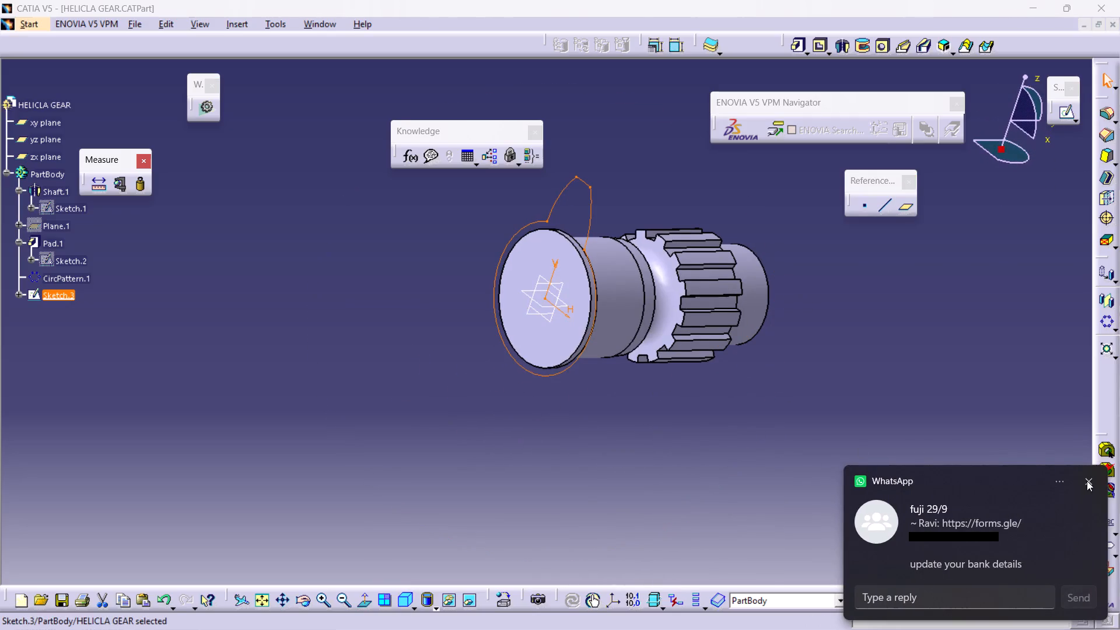
{"action": "left_click", "coordinate": [937, 383]}
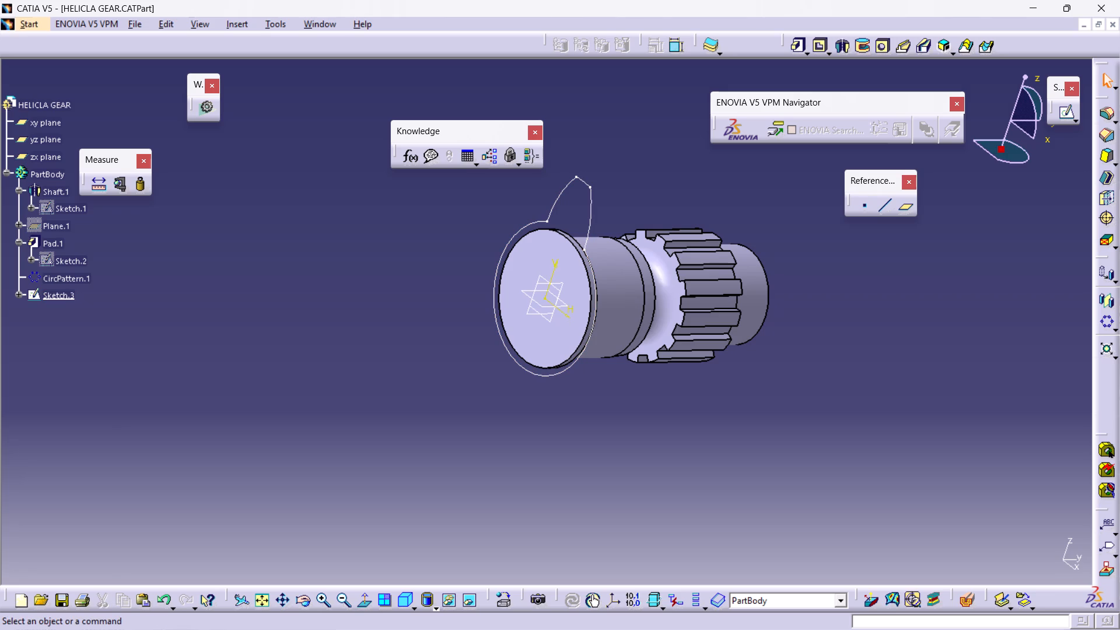
{"action": "left_click", "coordinate": [902, 209]}
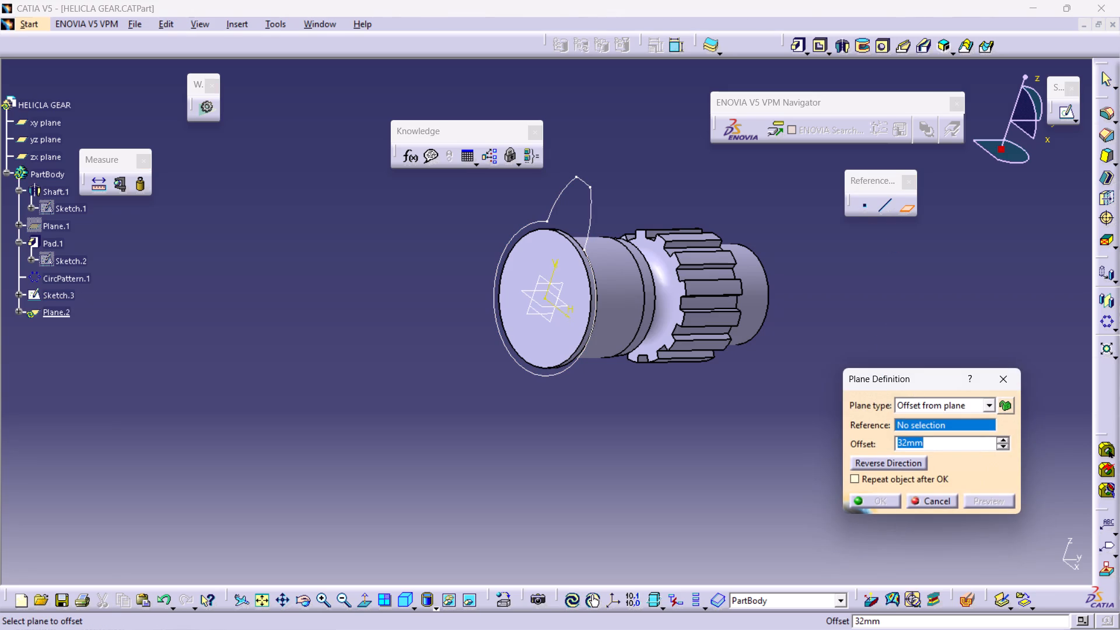
{"action": "left_click", "coordinate": [552, 335]}
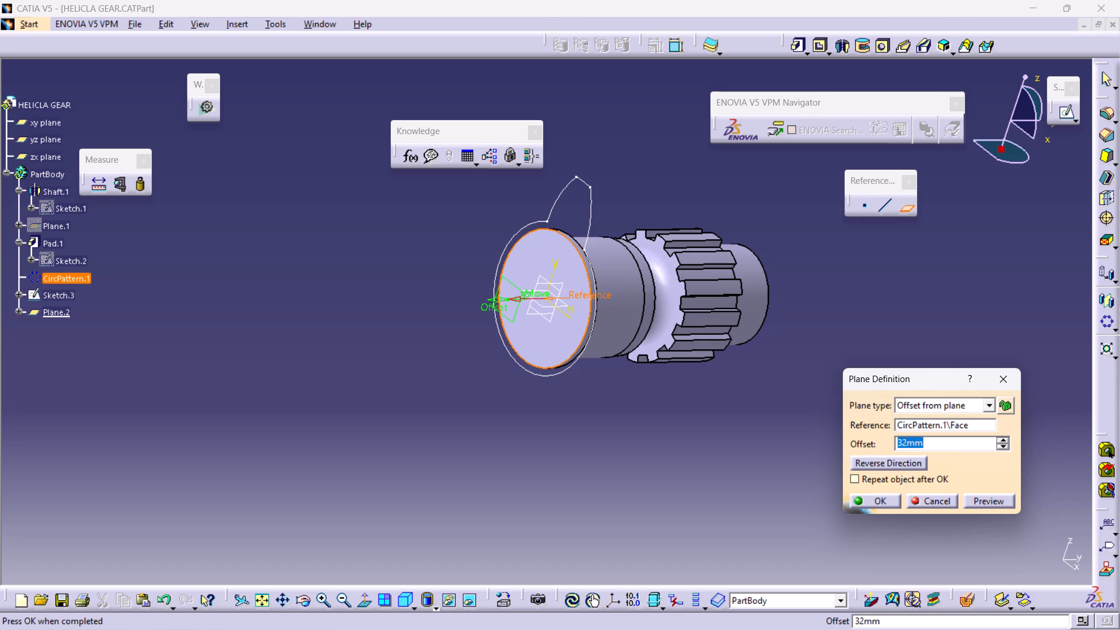
{"action": "type", "text": "45"}
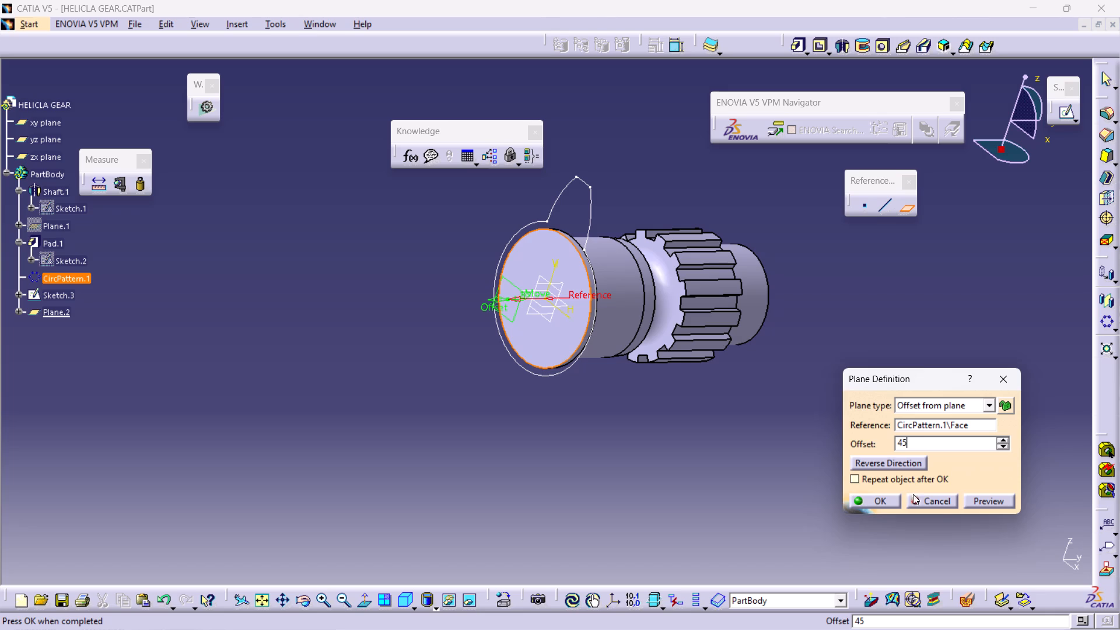
{"action": "left_click", "coordinate": [977, 492]}
{"action": "left_click", "coordinate": [974, 500]}
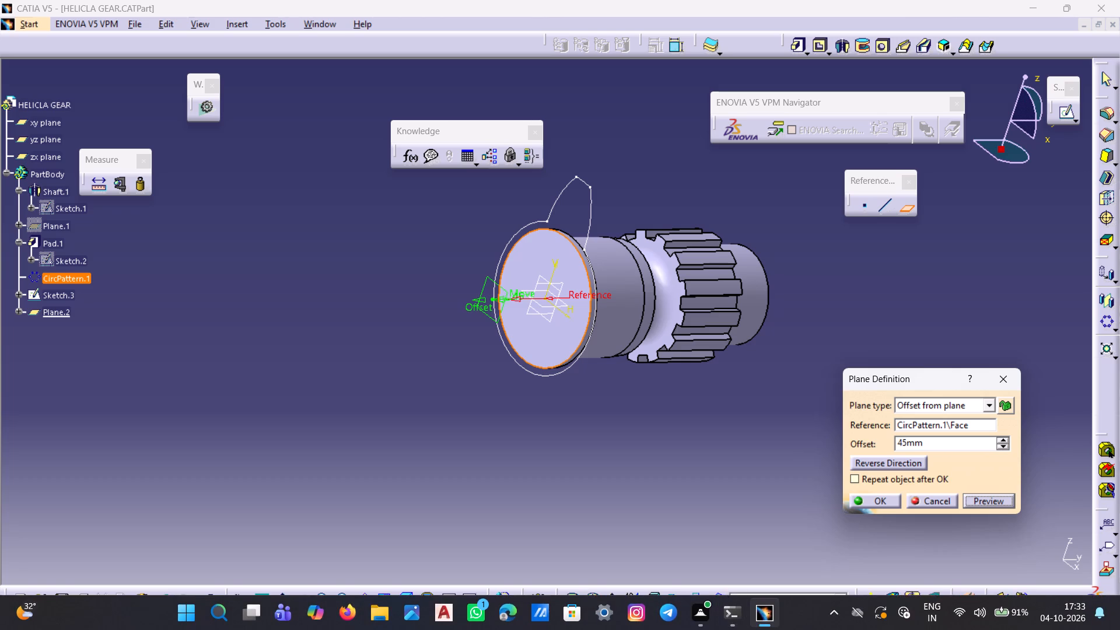
{"action": "left_click", "coordinate": [878, 503]}
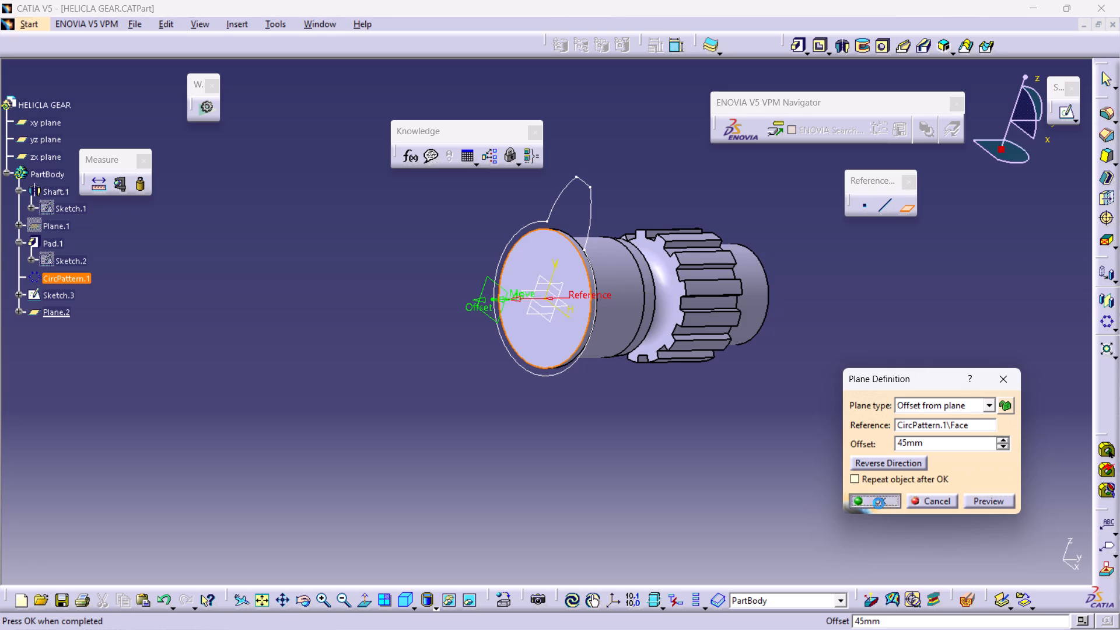
{"action": "left_click", "coordinate": [748, 499]}
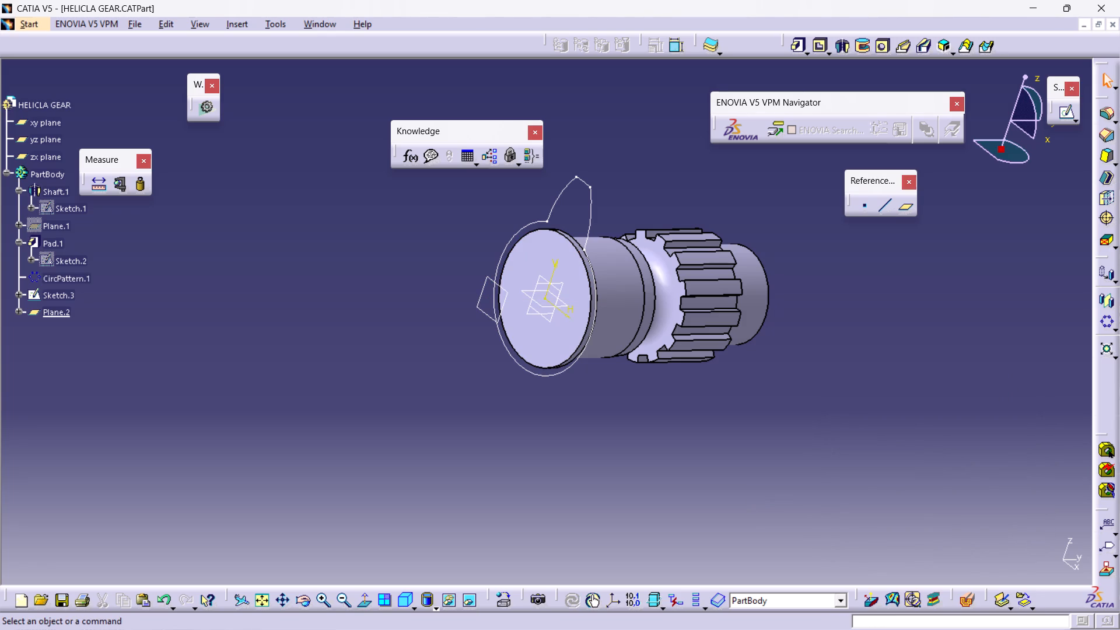
Start a sketch on the new offset plane, viewed normal to it from the flanged end.
{"action": "left_click", "coordinate": [501, 304]}
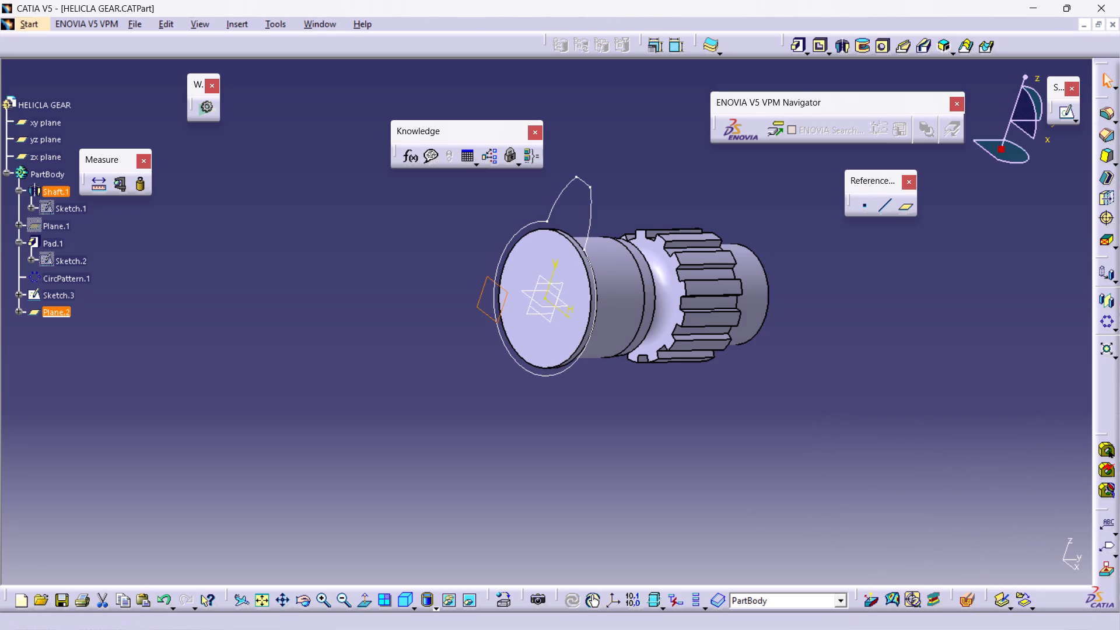
{"action": "left_click", "coordinate": [1062, 113]}
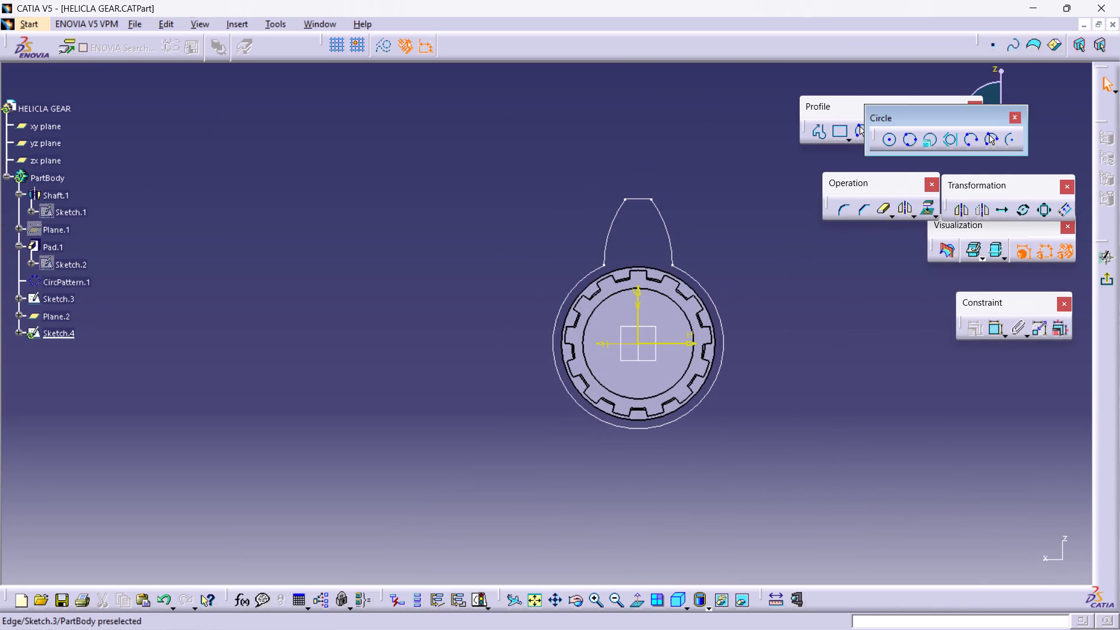
{"action": "left_click", "coordinate": [639, 598]}
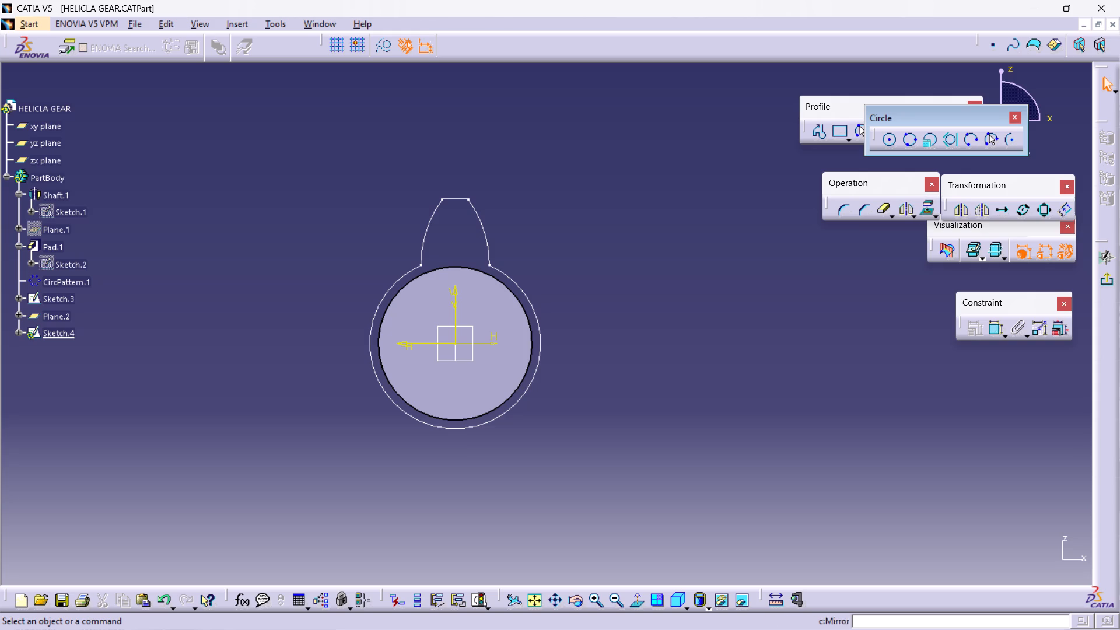
Project the first tooth profile's root arc, two flanks and tip arc into the sketch on the offset plane.
{"action": "left_click", "coordinate": [542, 331], "text": "ctrl"}
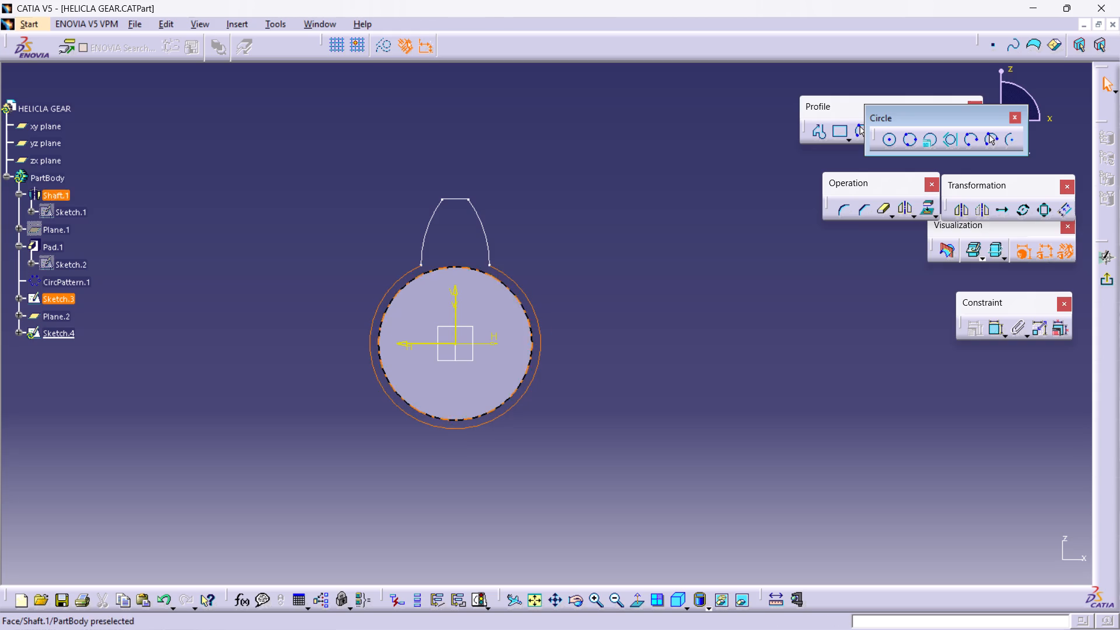
{"action": "left_click", "coordinate": [423, 247], "text": "ctrl"}
{"action": "left_click", "coordinate": [488, 233], "text": "ctrl"}
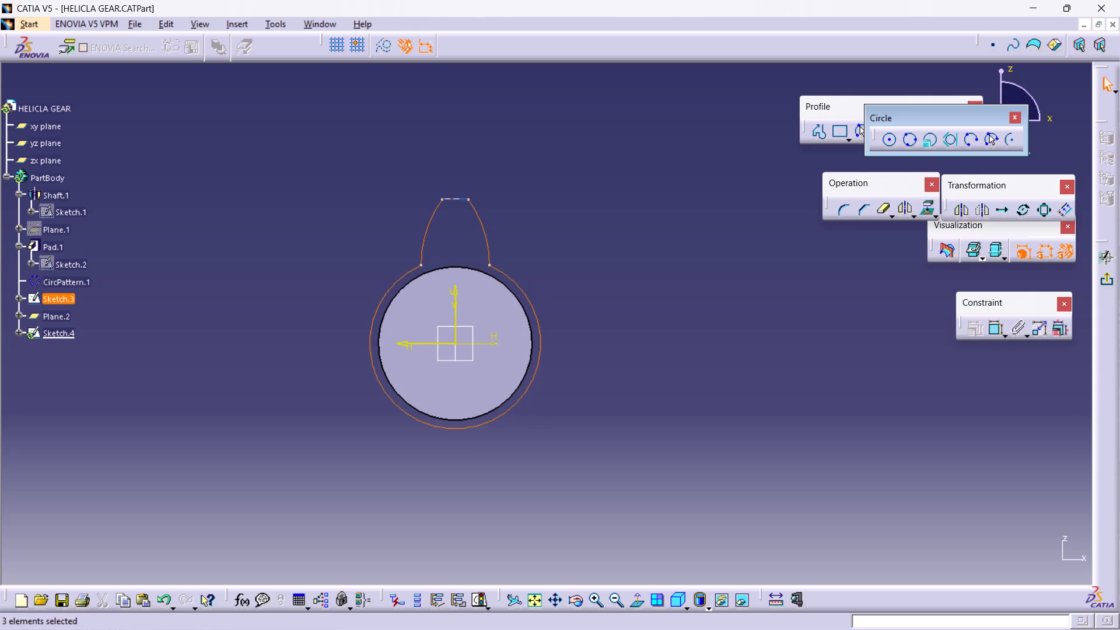
{"action": "left_click", "coordinate": [454, 199], "text": "ctrl"}
{"action": "left_click", "coordinate": [930, 208]}
{"action": "left_click", "coordinate": [800, 325]}
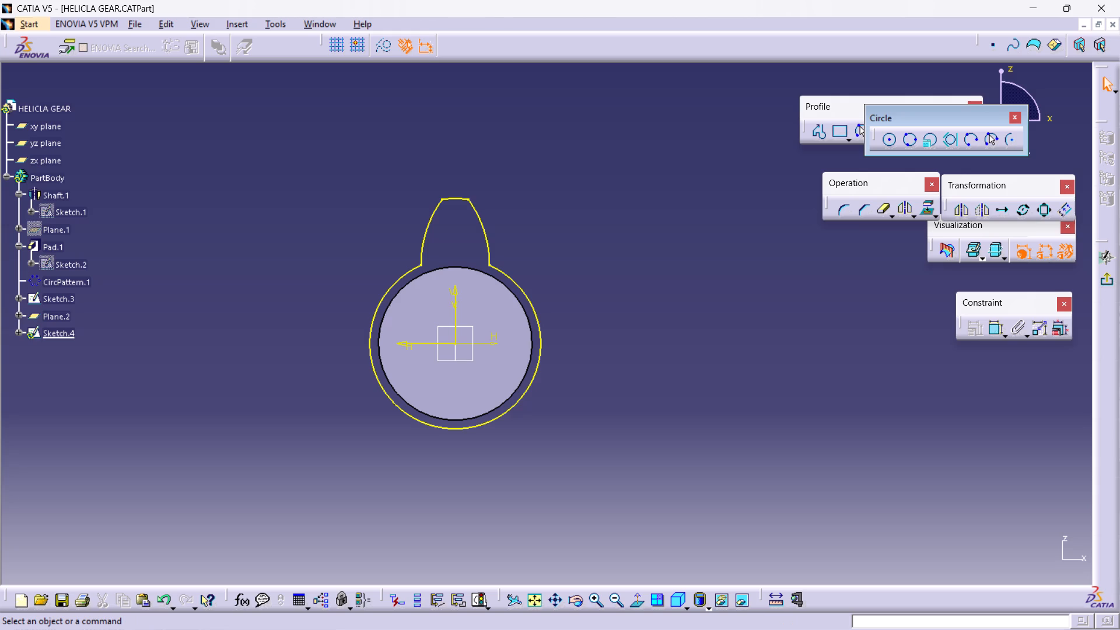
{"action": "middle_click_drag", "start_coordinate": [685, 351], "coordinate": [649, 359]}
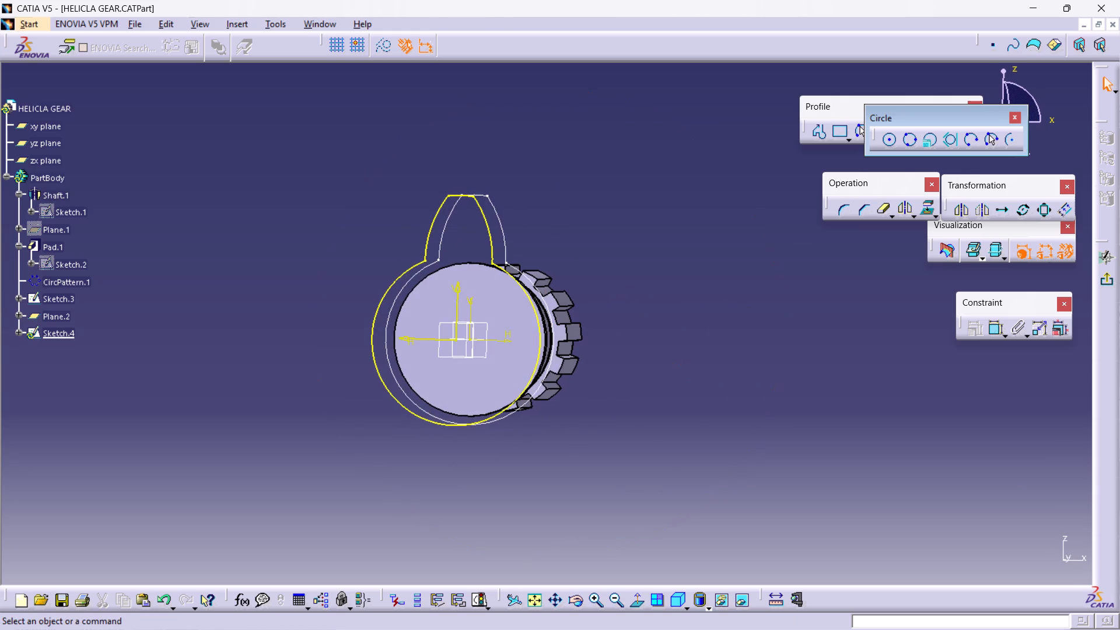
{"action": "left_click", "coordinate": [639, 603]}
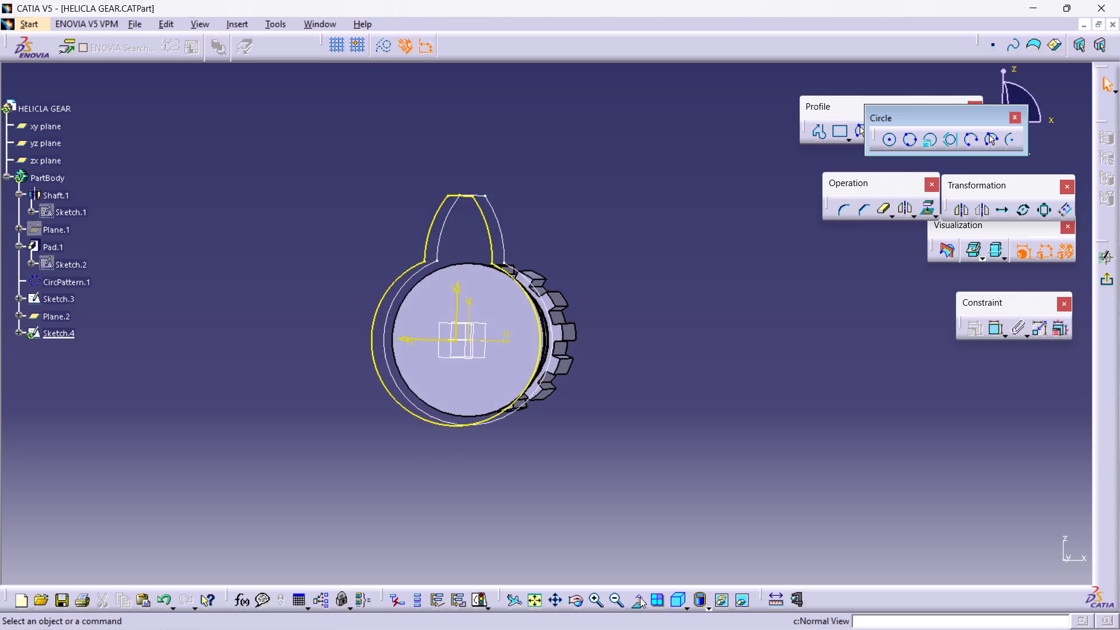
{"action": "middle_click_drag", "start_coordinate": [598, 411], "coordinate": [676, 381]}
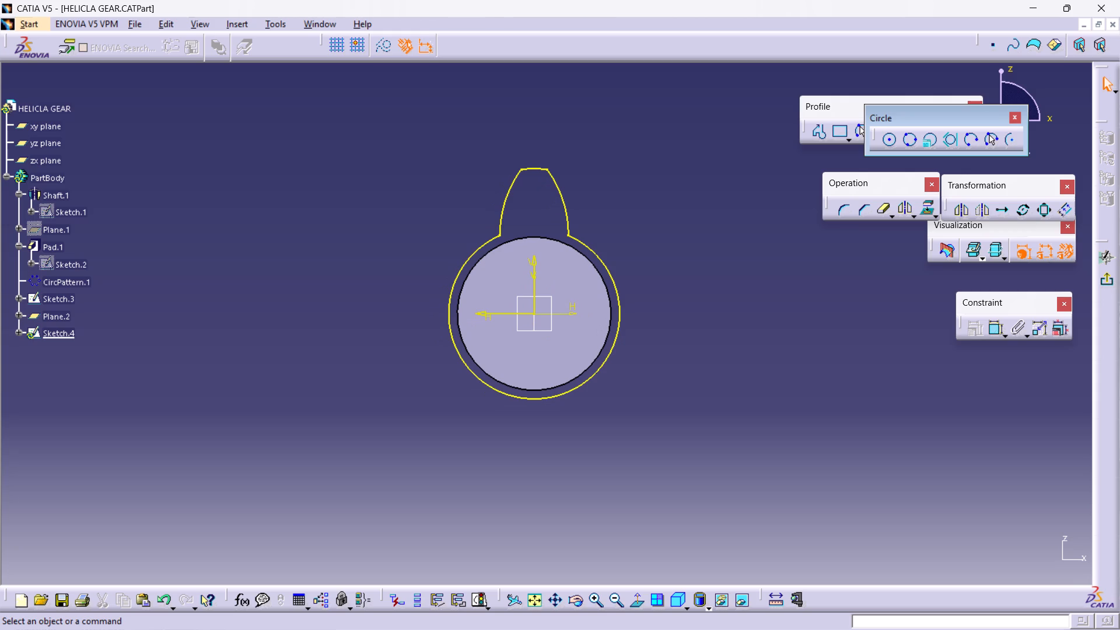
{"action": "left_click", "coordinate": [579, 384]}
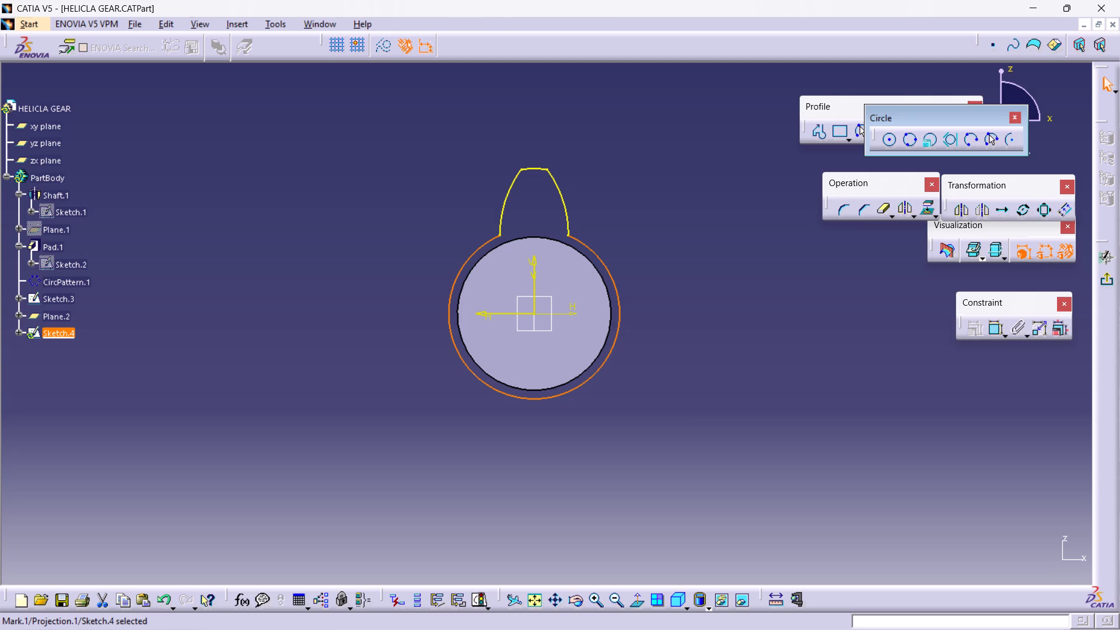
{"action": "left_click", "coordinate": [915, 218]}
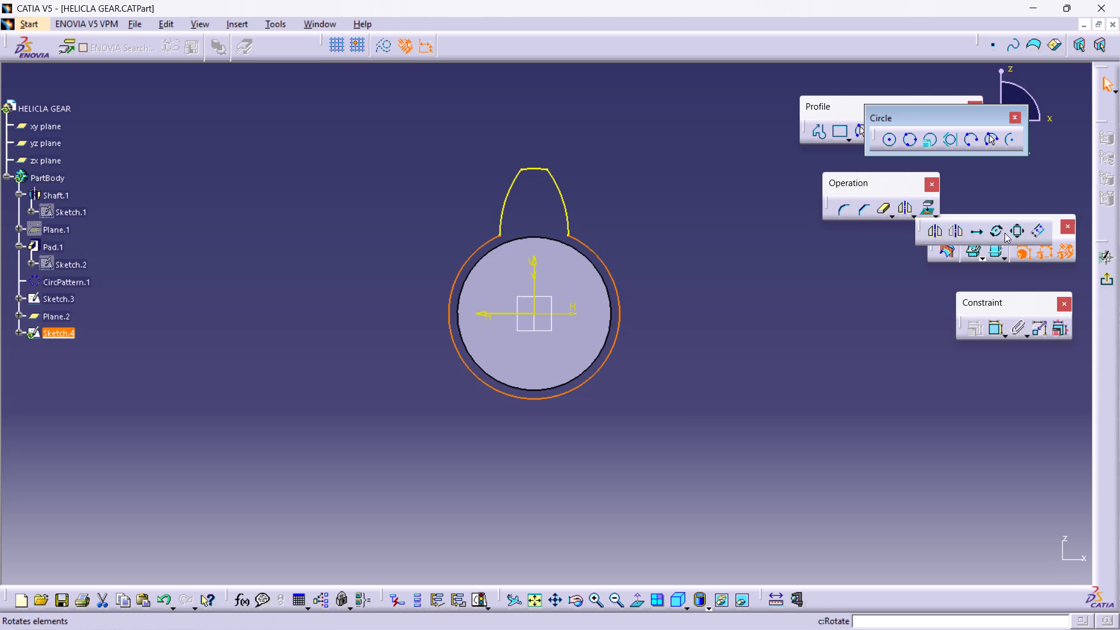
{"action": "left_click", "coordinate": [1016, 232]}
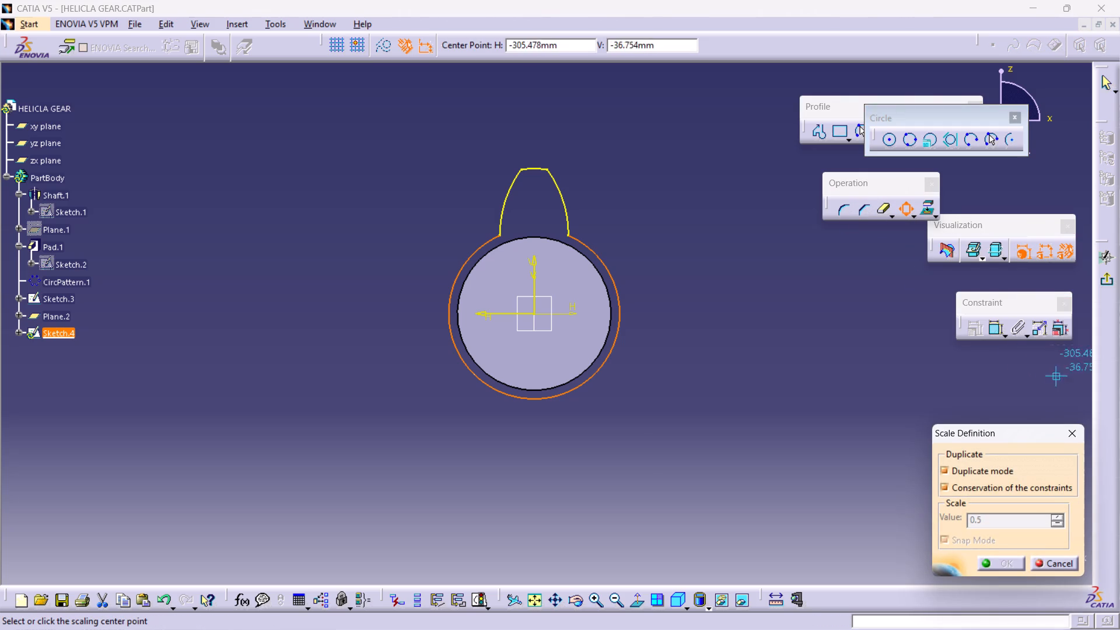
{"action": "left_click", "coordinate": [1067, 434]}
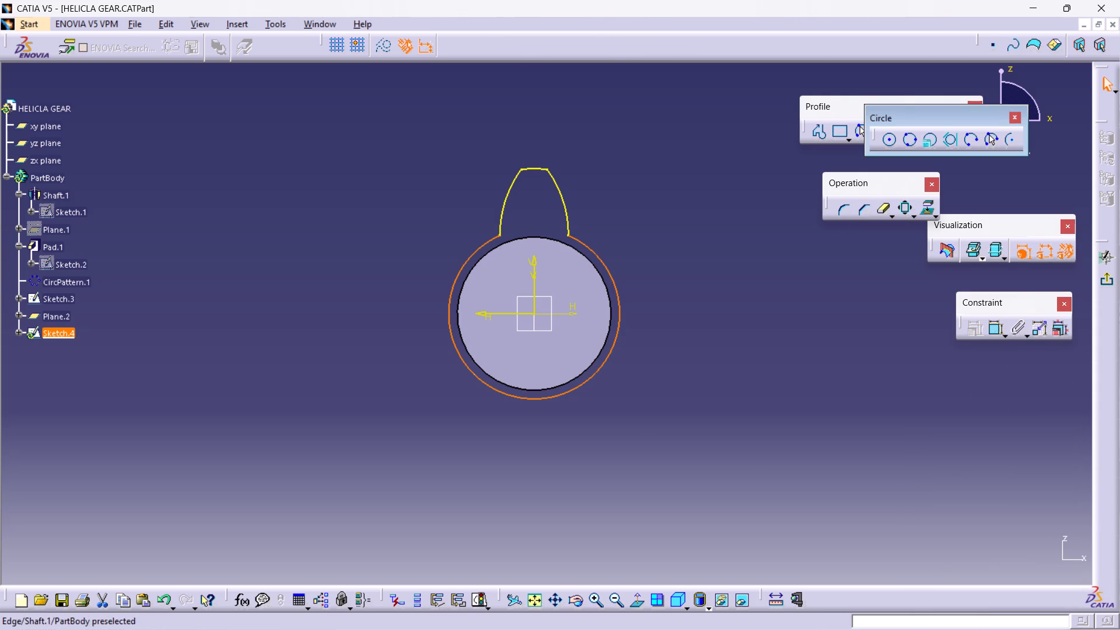
Scale a duplicate of the complete projected tooth profile by 0.75 about the sketch origin, keeping its constraints.
{"action": "left_click", "coordinate": [565, 216], "text": "ctrl"}
{"action": "left_click", "coordinate": [505, 208], "text": "ctrl"}
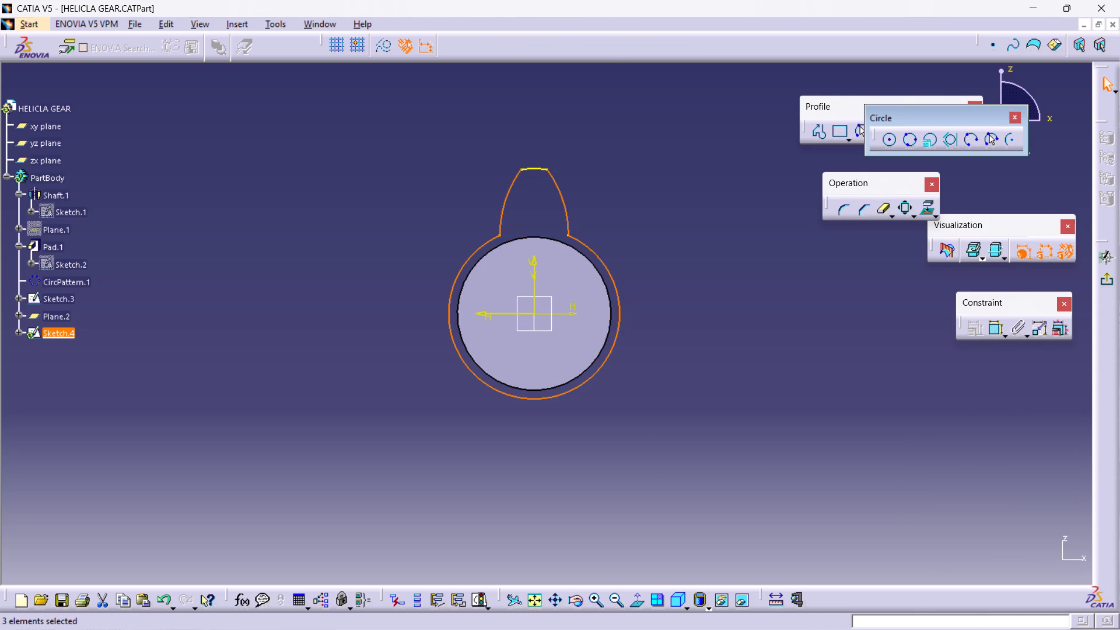
{"action": "left_click", "coordinate": [534, 167], "text": "ctrl"}
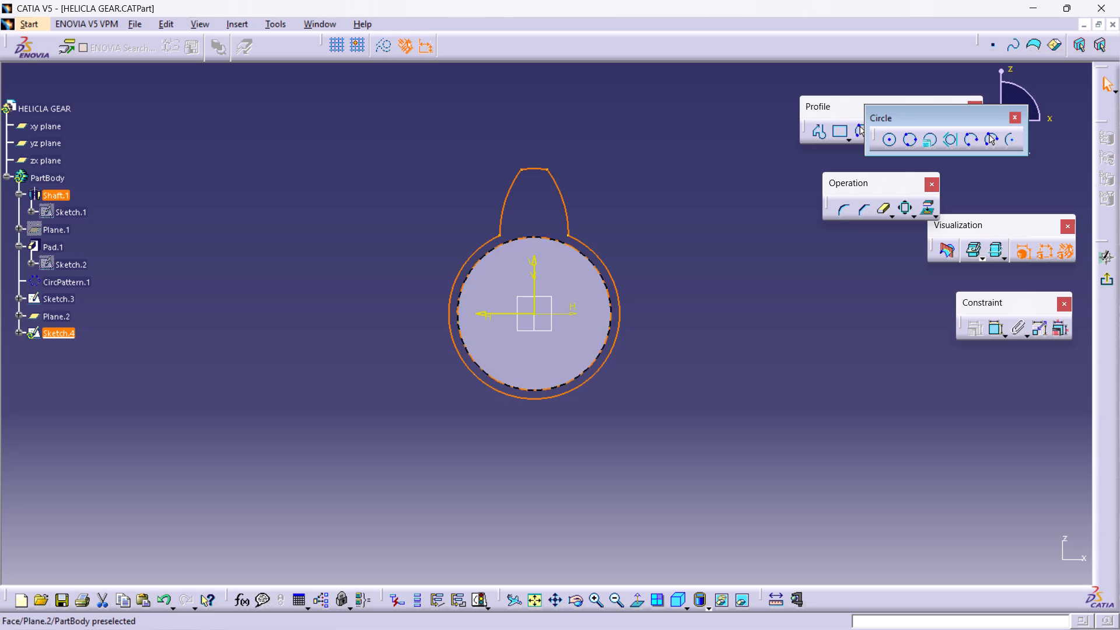
{"action": "left_click", "coordinate": [908, 210]}
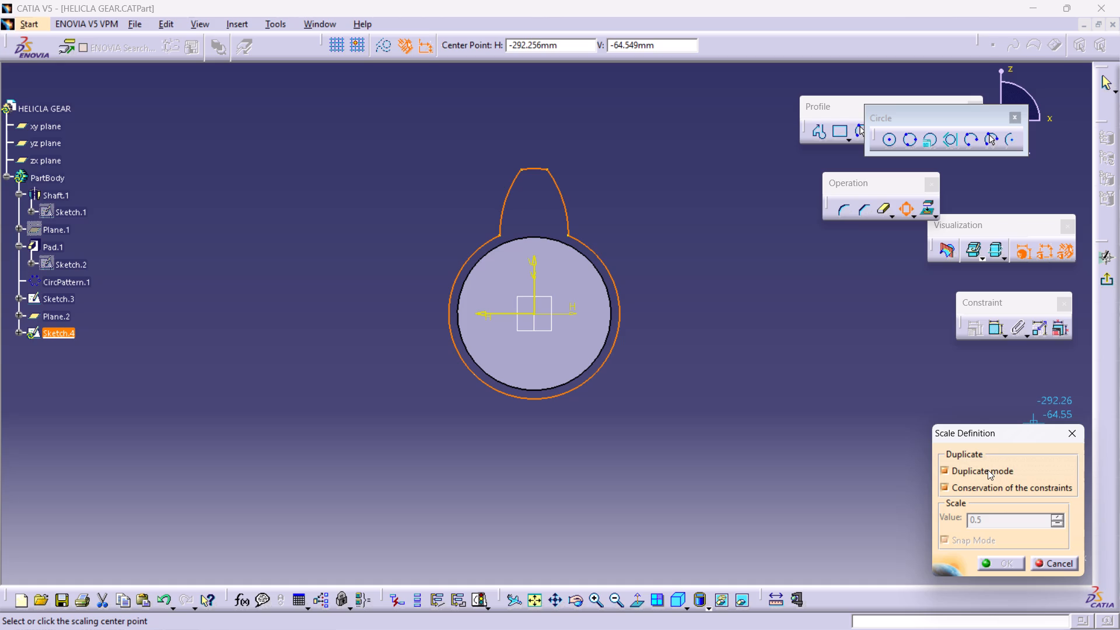
{"action": "left_click", "coordinate": [534, 314]}
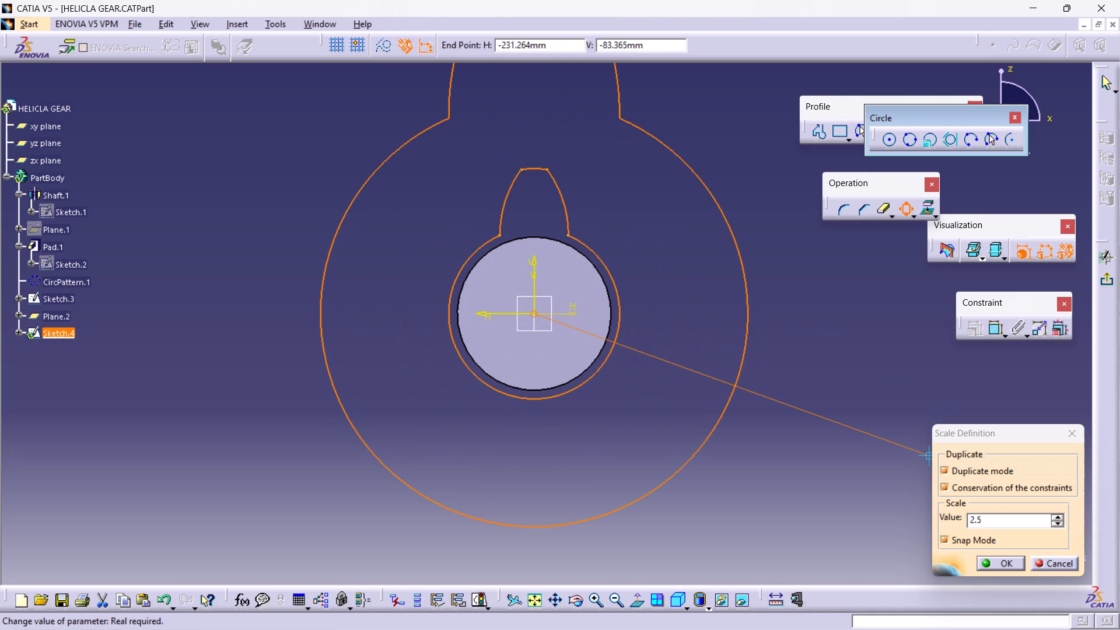
{"action": "left_click", "coordinate": [1002, 521]}
{"action": "left_click", "coordinate": [1002, 521]}
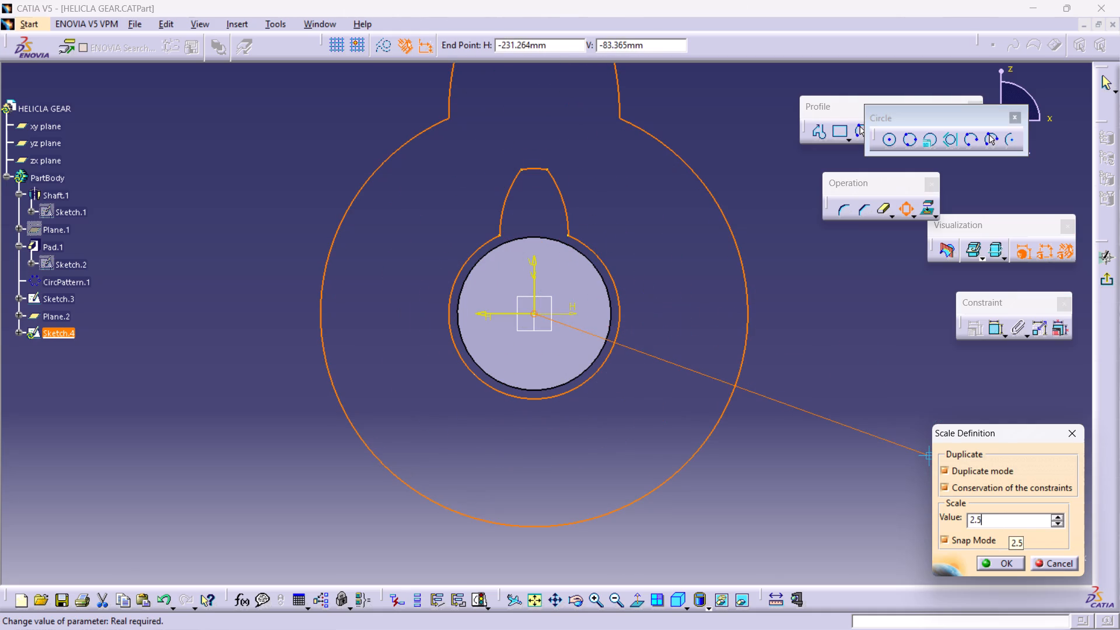
{"action": "double_click", "coordinate": [1002, 521]}
{"action": "type", "text": "0."}
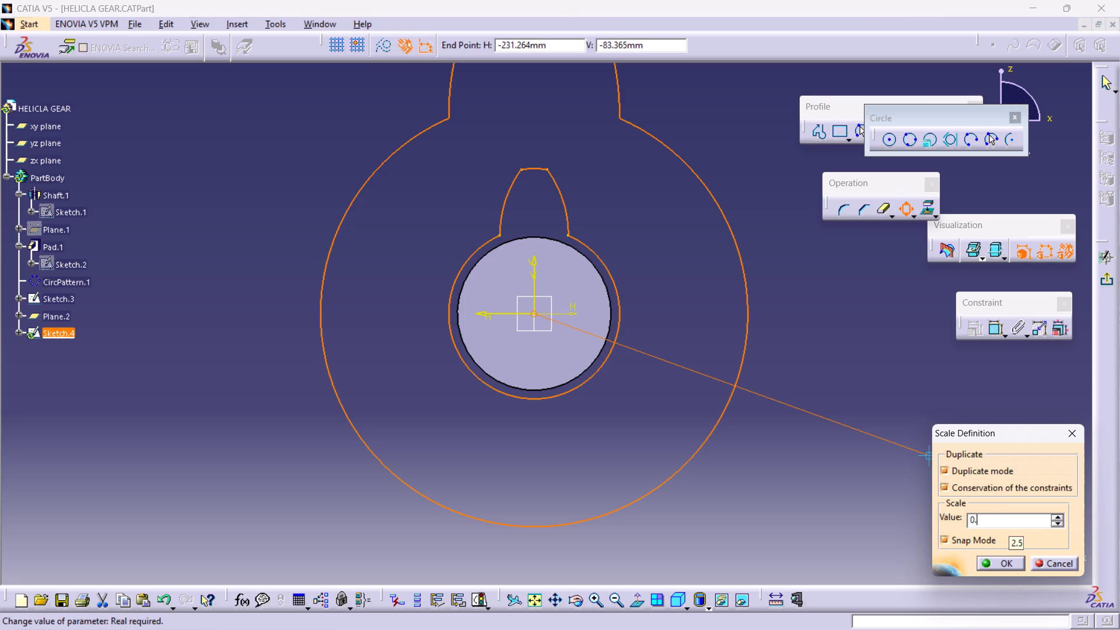
{"action": "key", "text": "7"}
{"action": "key", "text": "5"}
{"action": "key", "text": "5"}
{"action": "key", "text": "BackSpace"}
{"action": "key", "text": "Return"}
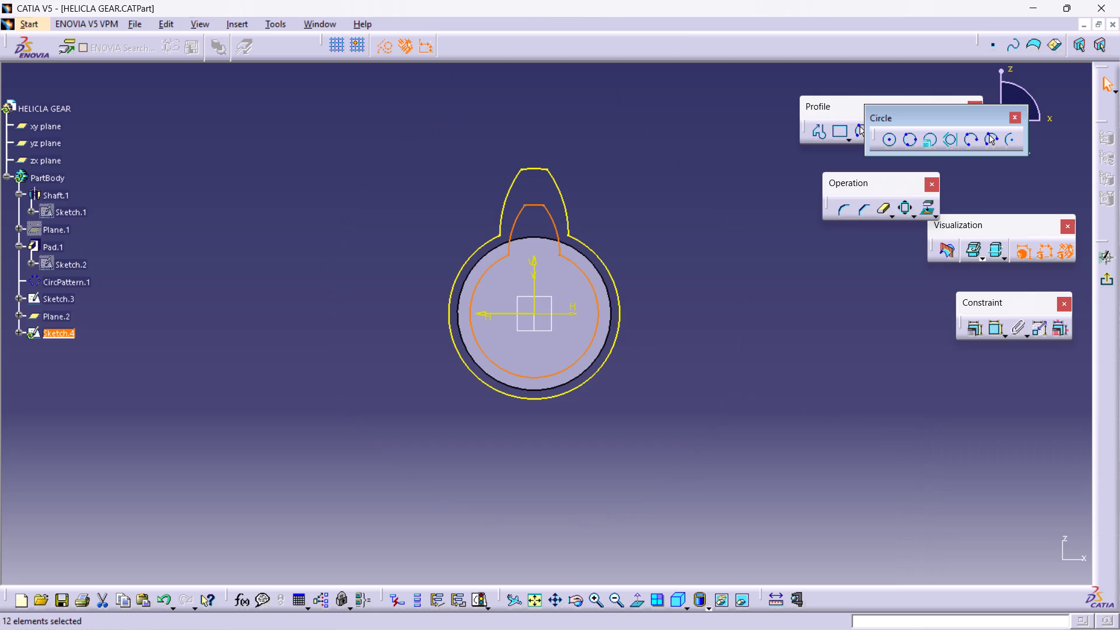
{"action": "left_click", "coordinate": [811, 385]}
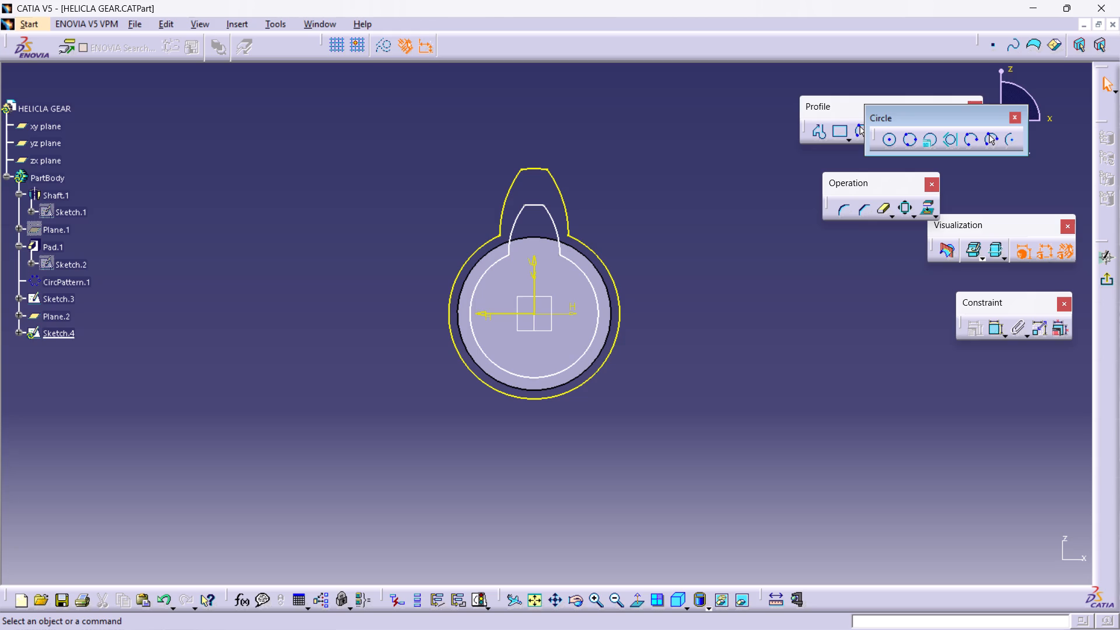
Delete the projected full-size root arc, two flanks and tip arc from the sketch, leaving the scaled copy.
{"action": "left_click", "coordinate": [618, 324], "text": "ctrl"}
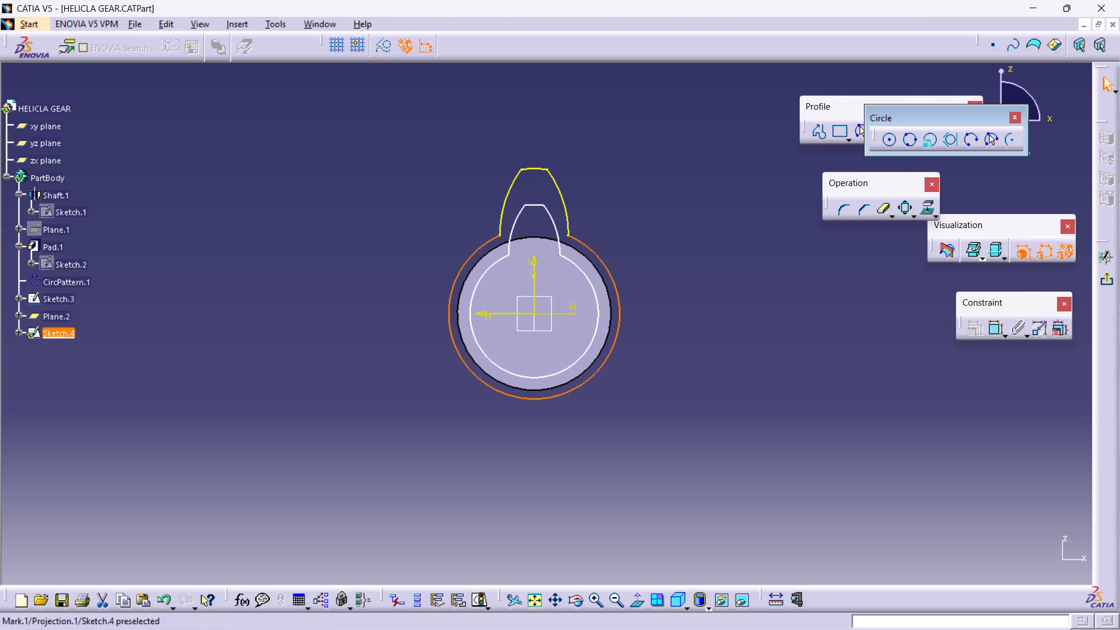
{"action": "left_click", "coordinate": [568, 220], "text": "ctrl"}
{"action": "left_click", "coordinate": [503, 202], "text": "ctrl"}
{"action": "left_click", "coordinate": [530, 171], "text": "ctrl"}
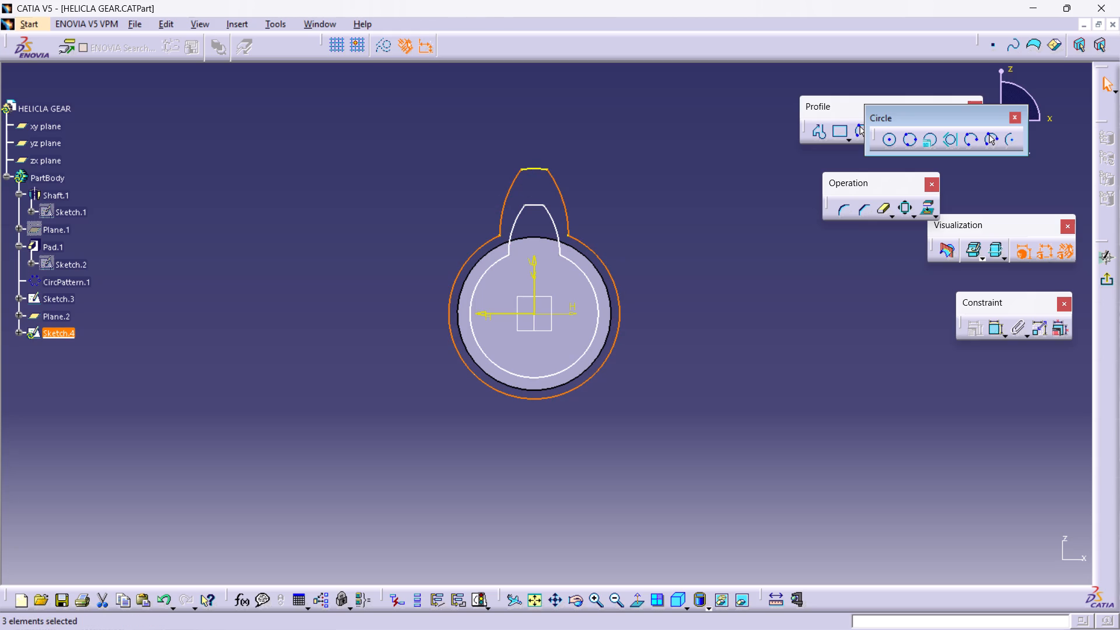
{"action": "left_click", "coordinate": [534, 166], "text": "ctrl"}
{"action": "key", "text": "Delete"}
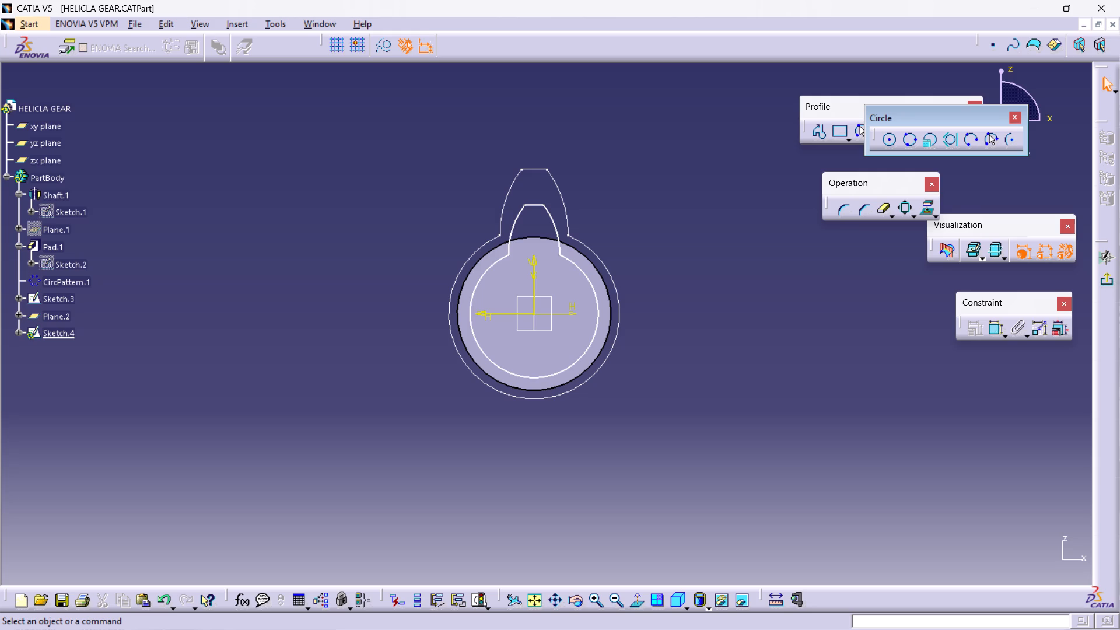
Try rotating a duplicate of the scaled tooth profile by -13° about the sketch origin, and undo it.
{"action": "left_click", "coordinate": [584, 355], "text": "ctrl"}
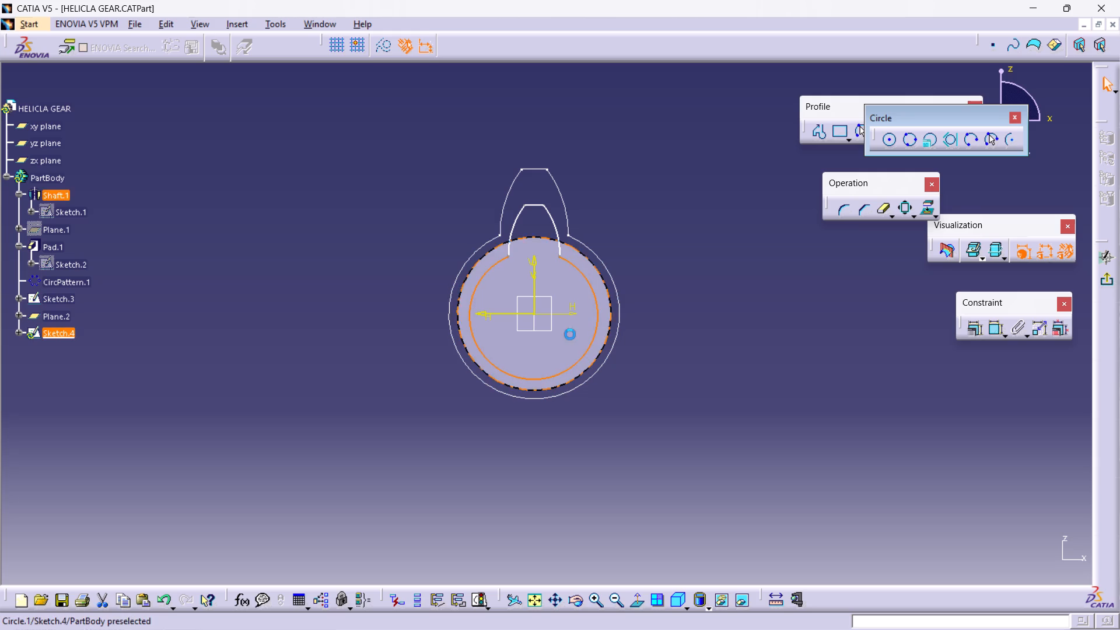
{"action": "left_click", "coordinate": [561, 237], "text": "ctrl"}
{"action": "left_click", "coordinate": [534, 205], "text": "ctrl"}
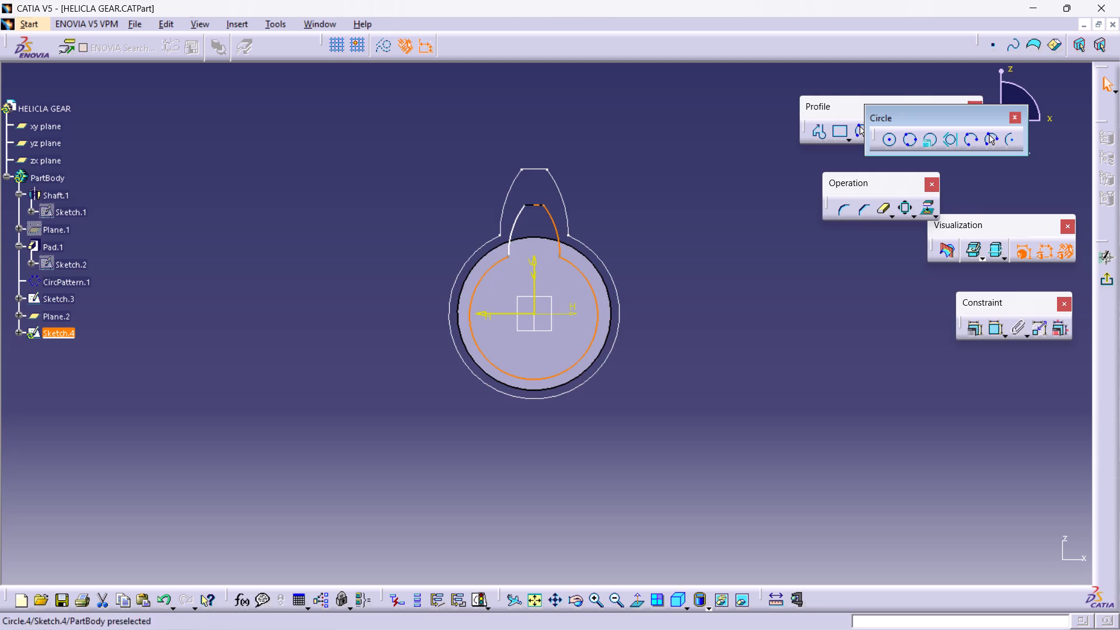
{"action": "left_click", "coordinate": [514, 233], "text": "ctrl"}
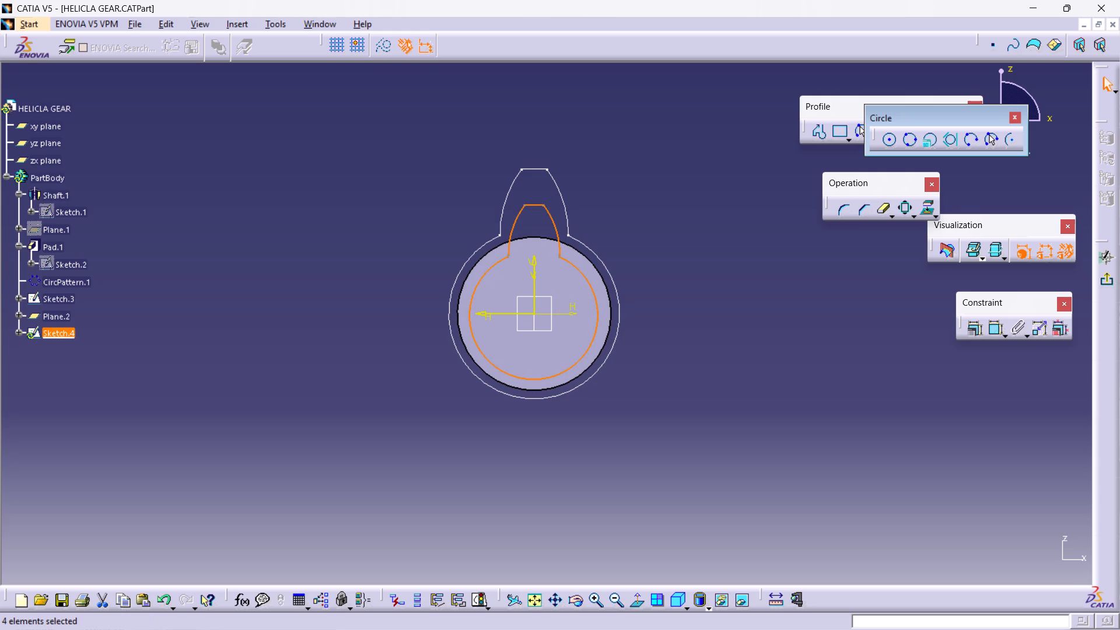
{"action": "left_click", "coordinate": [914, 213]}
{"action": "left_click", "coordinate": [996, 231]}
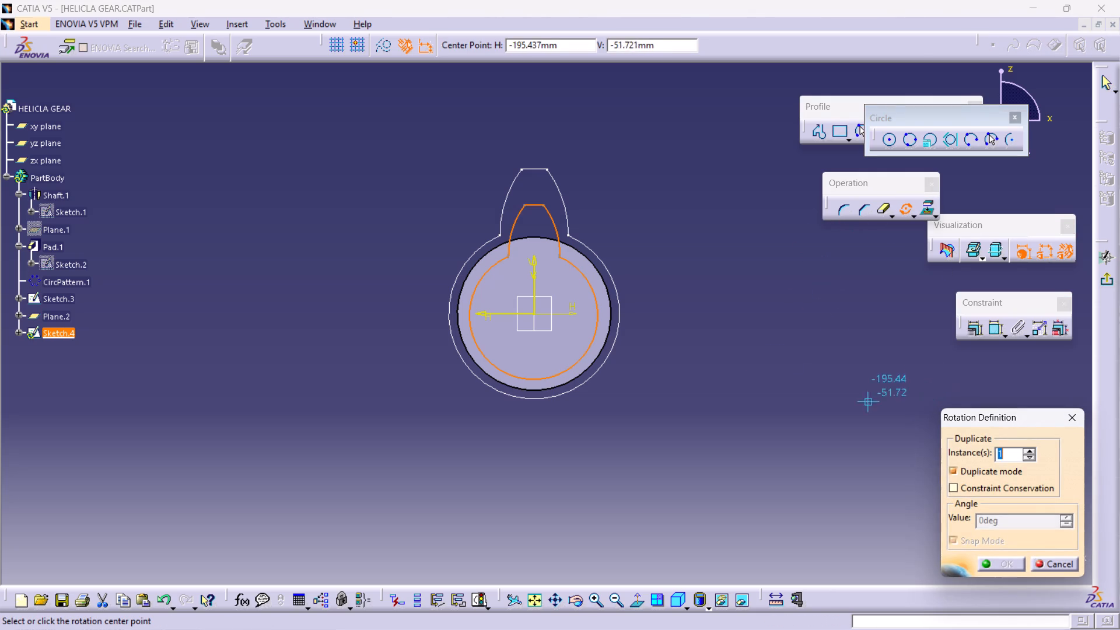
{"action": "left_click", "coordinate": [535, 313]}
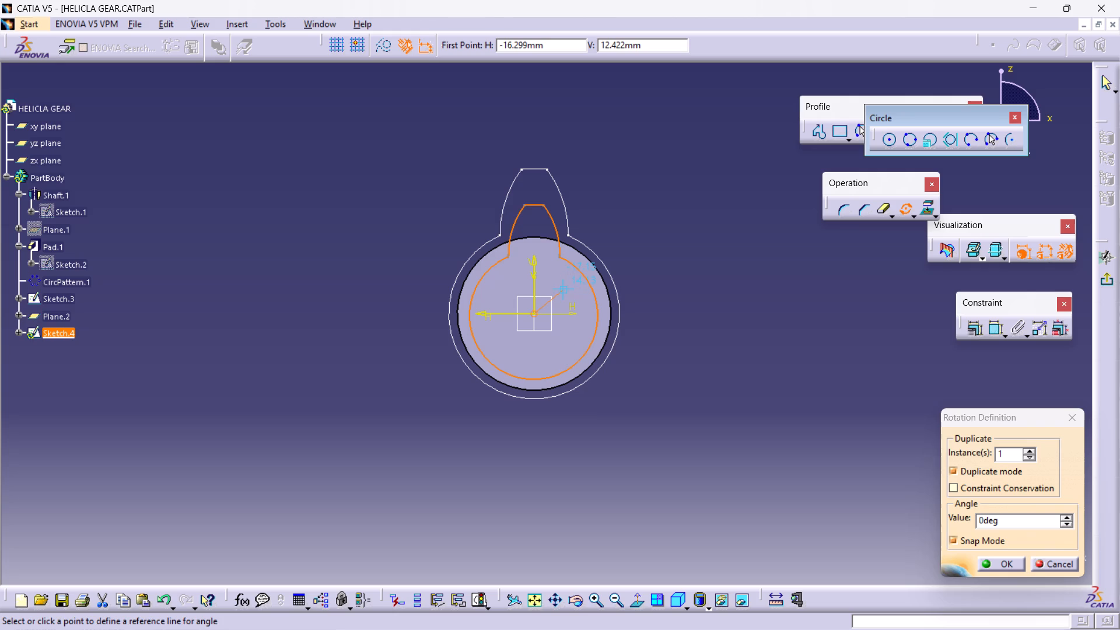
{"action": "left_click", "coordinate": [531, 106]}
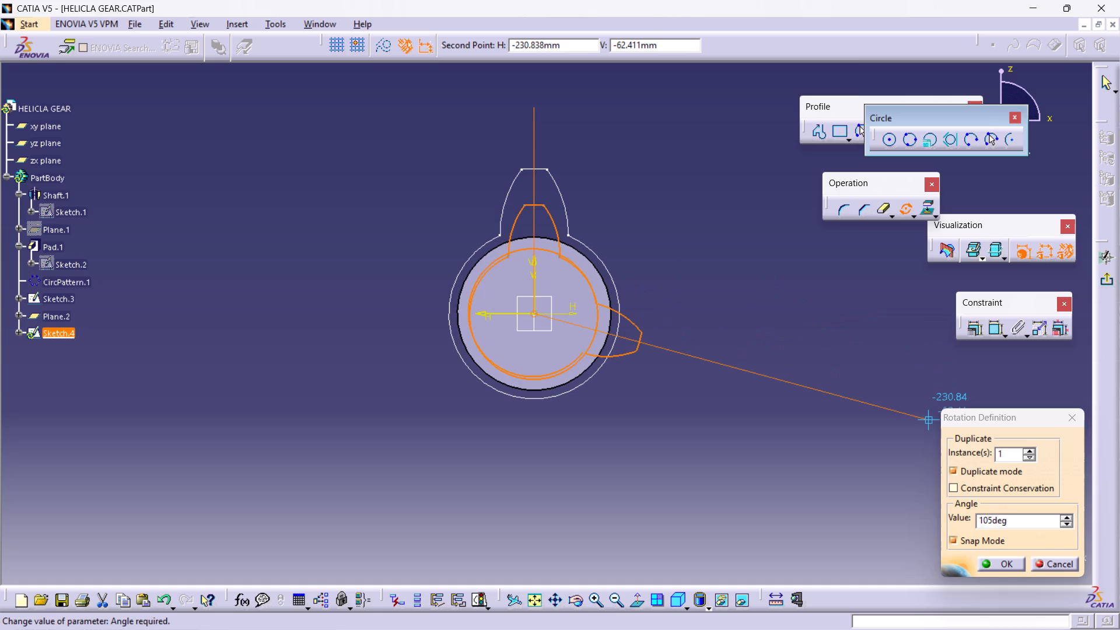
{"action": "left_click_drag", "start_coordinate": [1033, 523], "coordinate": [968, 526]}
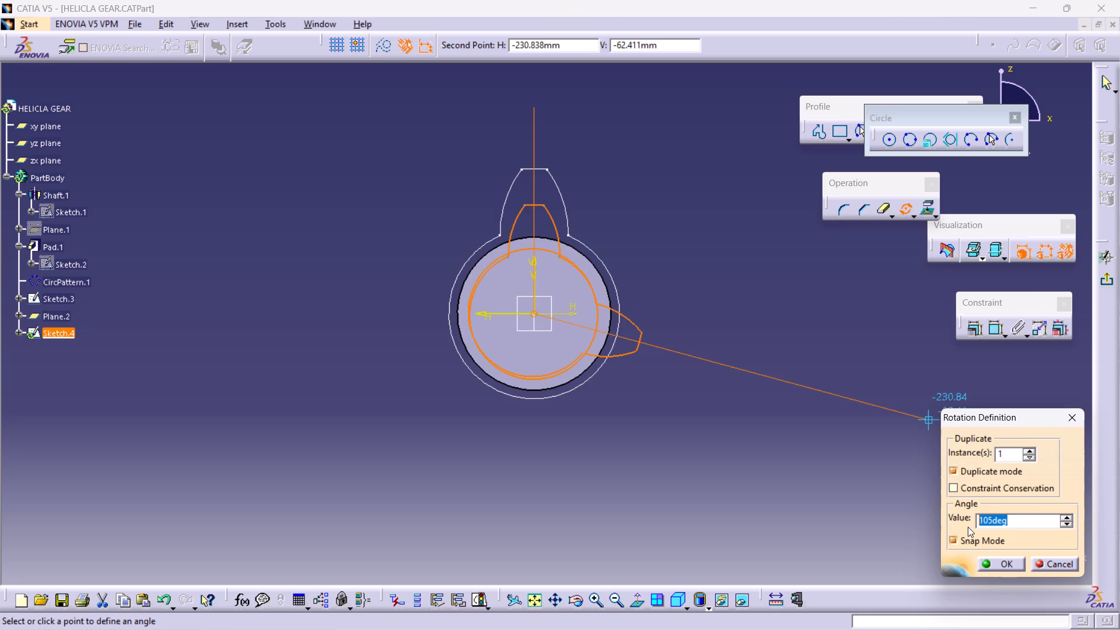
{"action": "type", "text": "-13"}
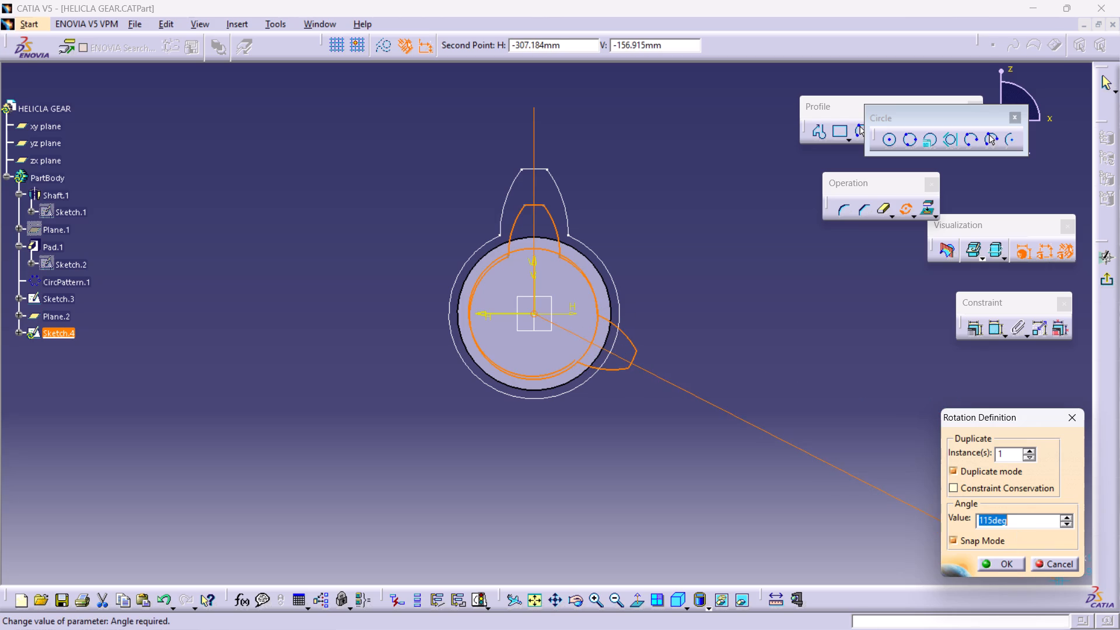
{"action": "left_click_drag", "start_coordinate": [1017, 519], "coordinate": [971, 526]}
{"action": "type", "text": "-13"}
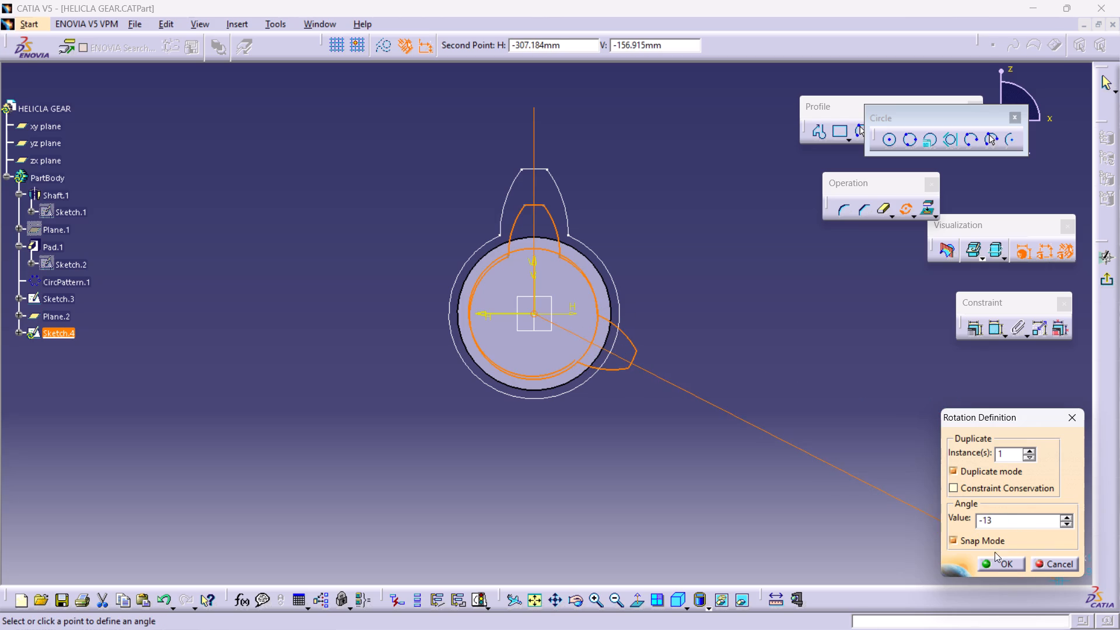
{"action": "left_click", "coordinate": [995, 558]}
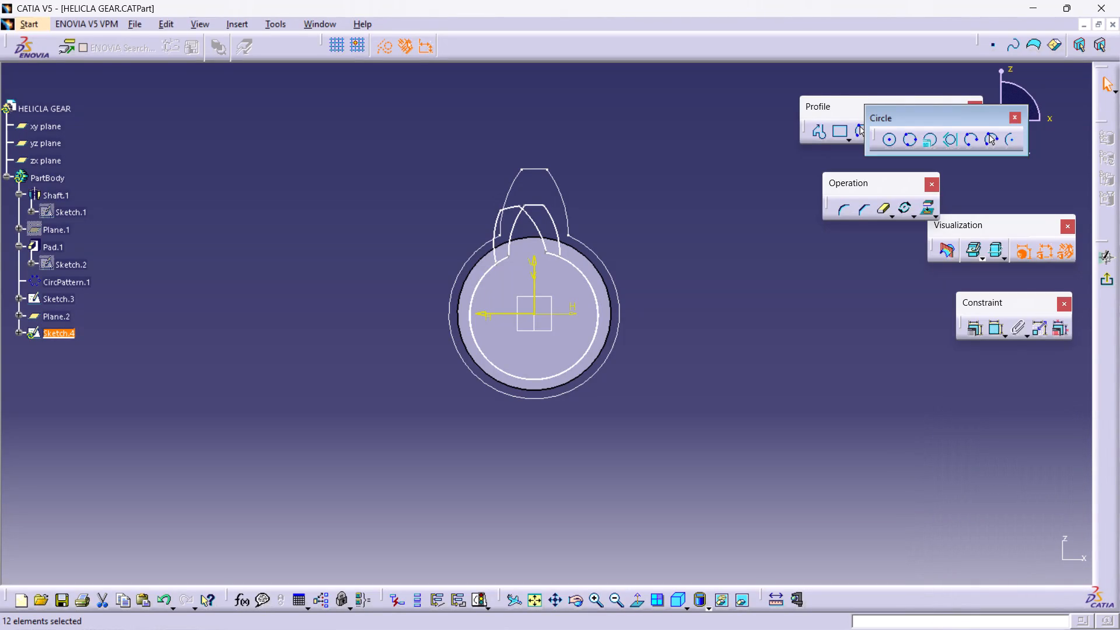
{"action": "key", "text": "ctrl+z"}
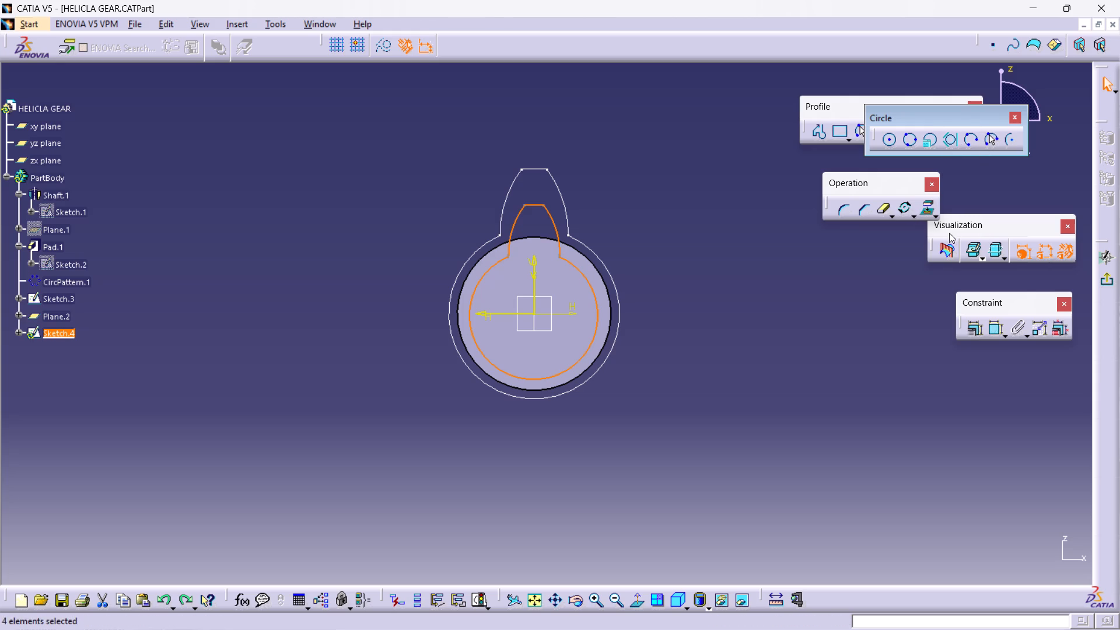
Rotate the scaled tooth profile itself by -13° about the sketch origin from the vertical axis, with duplicate mode off.
{"action": "left_click", "coordinate": [903, 211]}
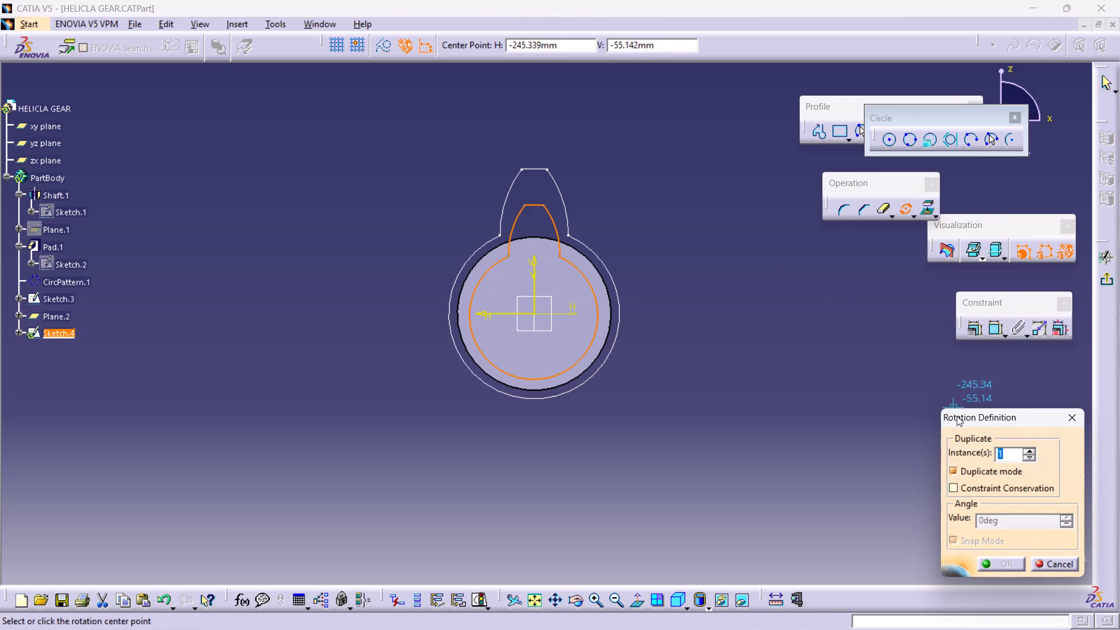
{"action": "left_click", "coordinate": [533, 312]}
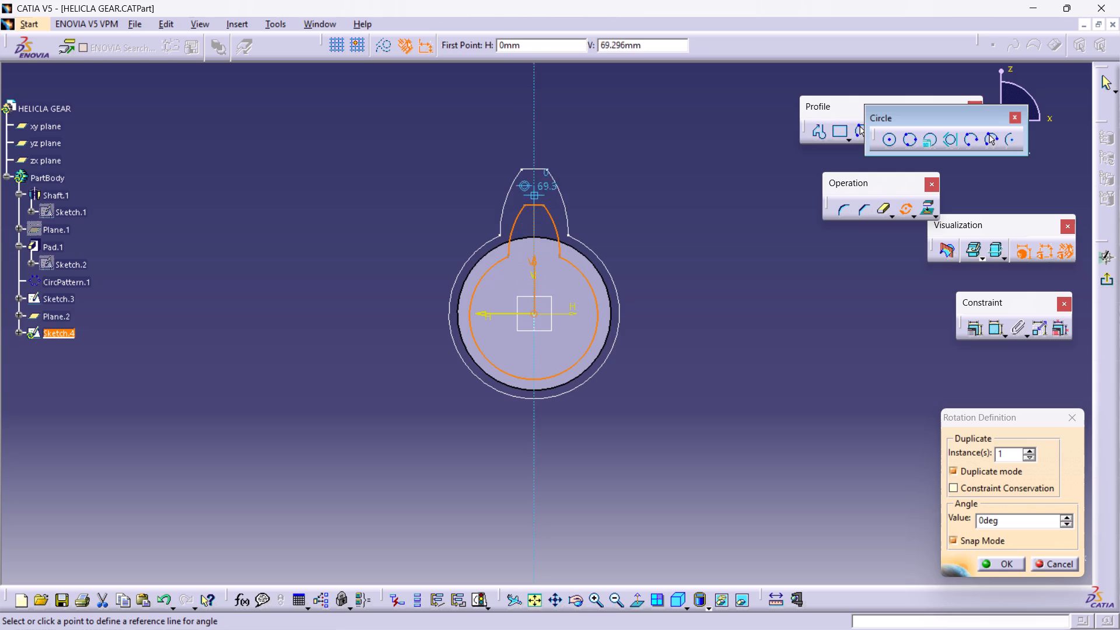
{"action": "left_click", "coordinate": [534, 154]}
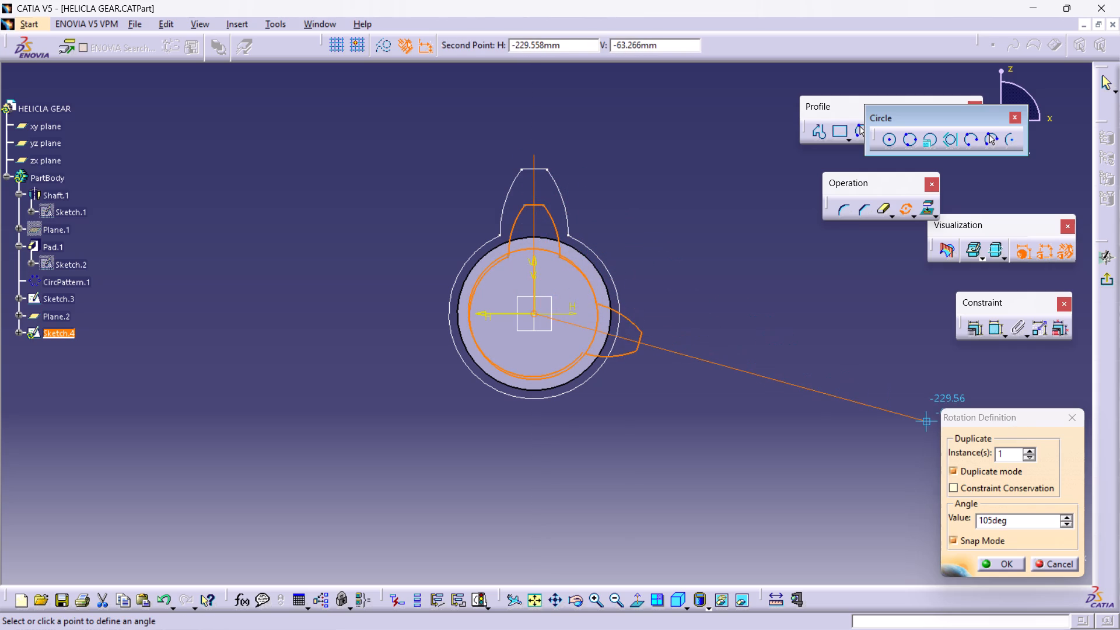
{"action": "left_click", "coordinate": [954, 473]}
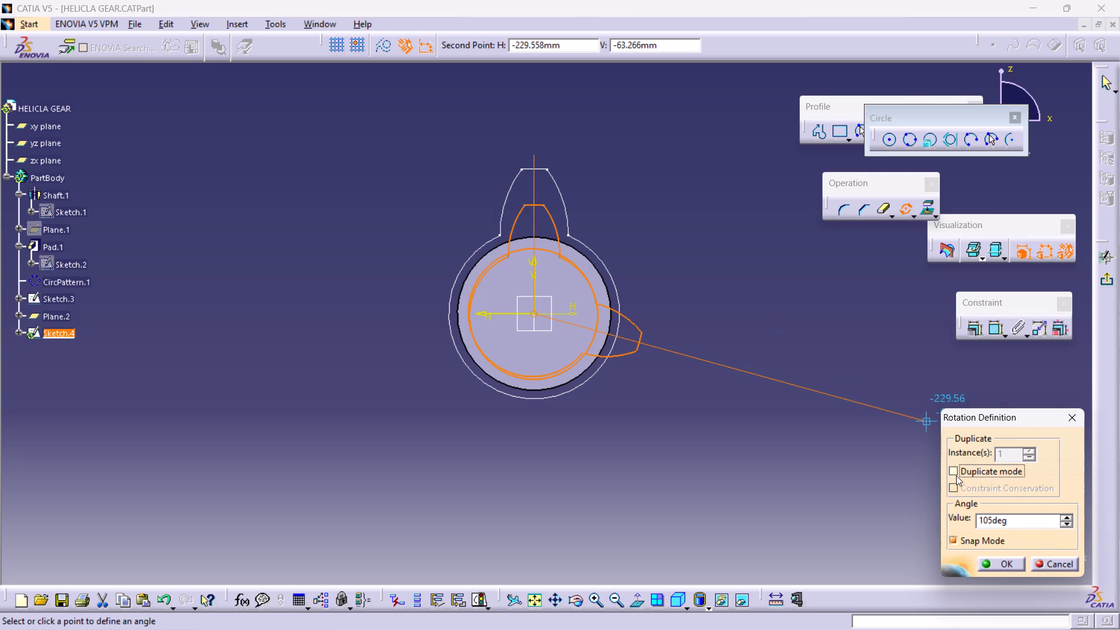
{"action": "left_click_drag", "start_coordinate": [1010, 514], "coordinate": [977, 518]}
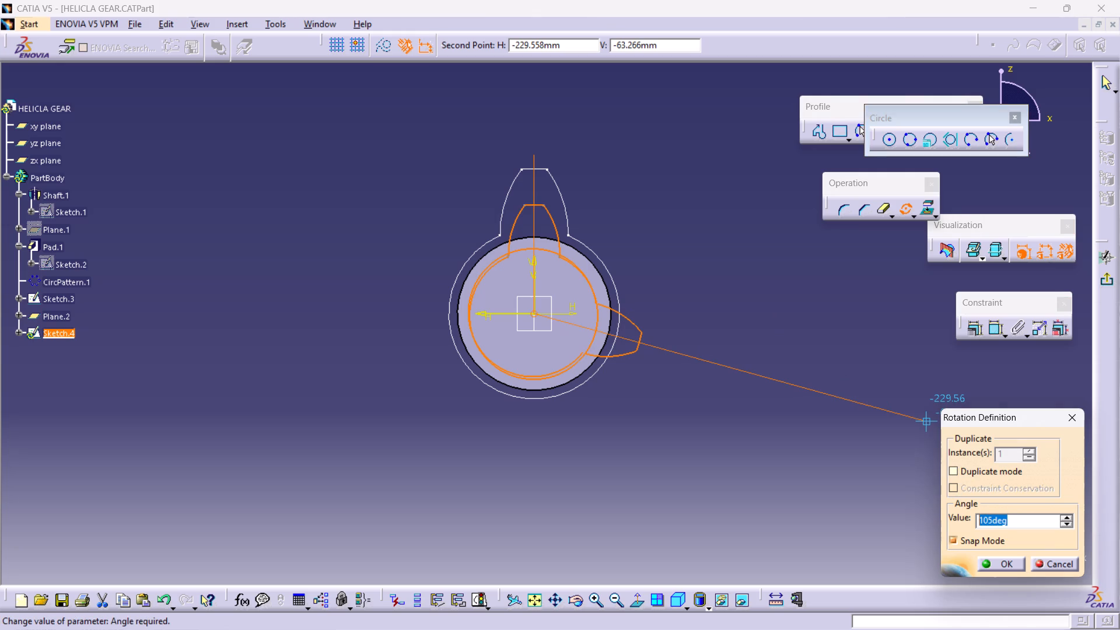
{"action": "left_click_drag", "start_coordinate": [977, 518], "coordinate": [975, 518]}
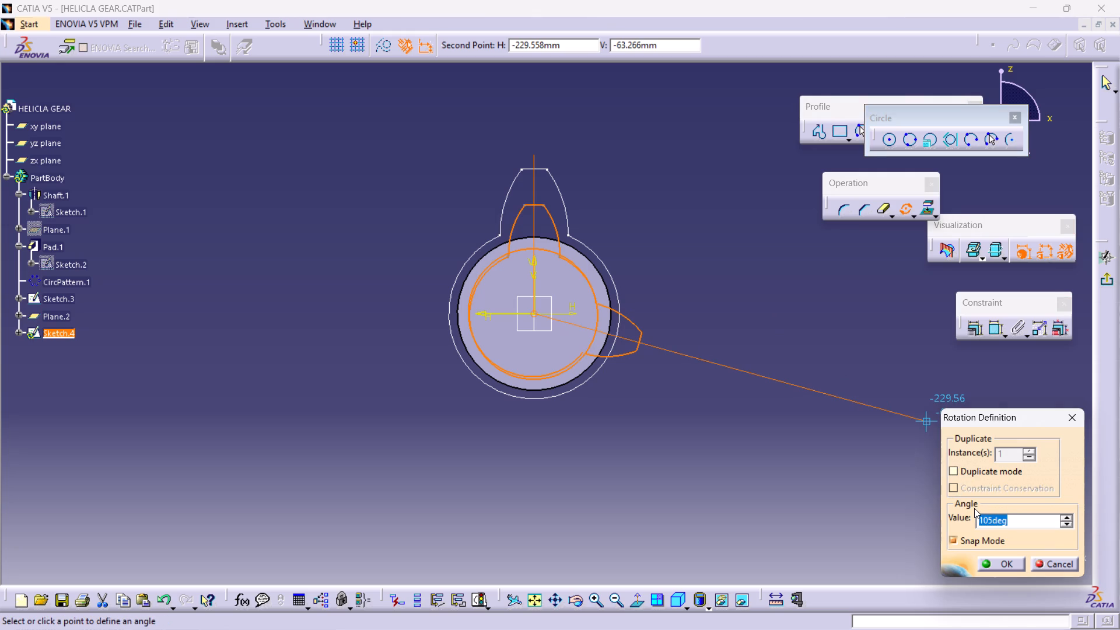
{"action": "key", "text": "minus"}
{"action": "type", "text": "13"}
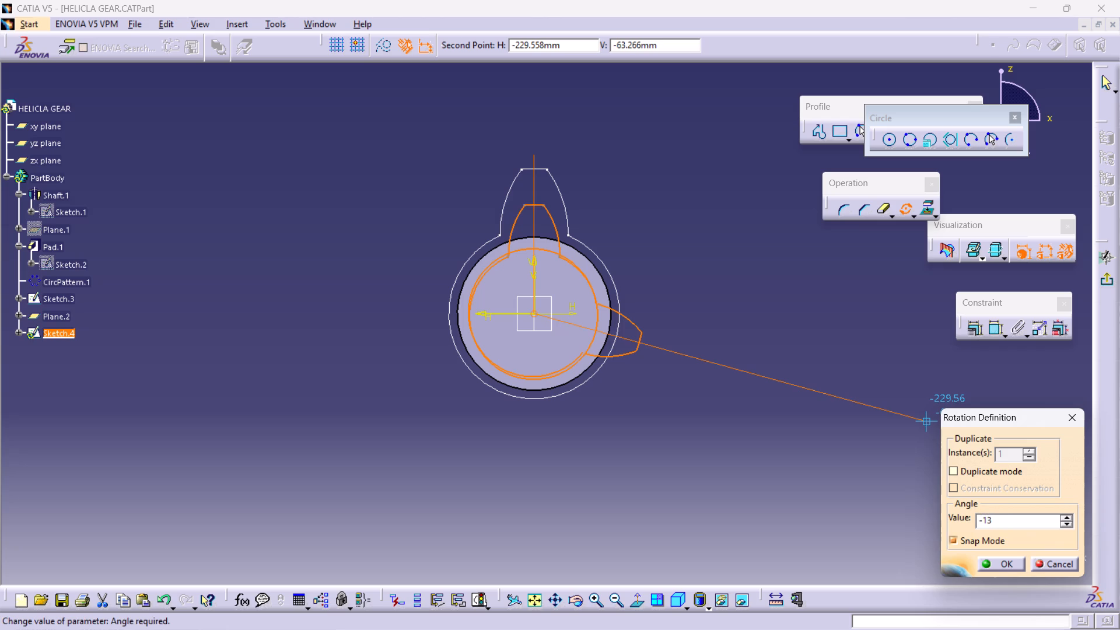
{"action": "left_click", "coordinate": [1003, 562]}
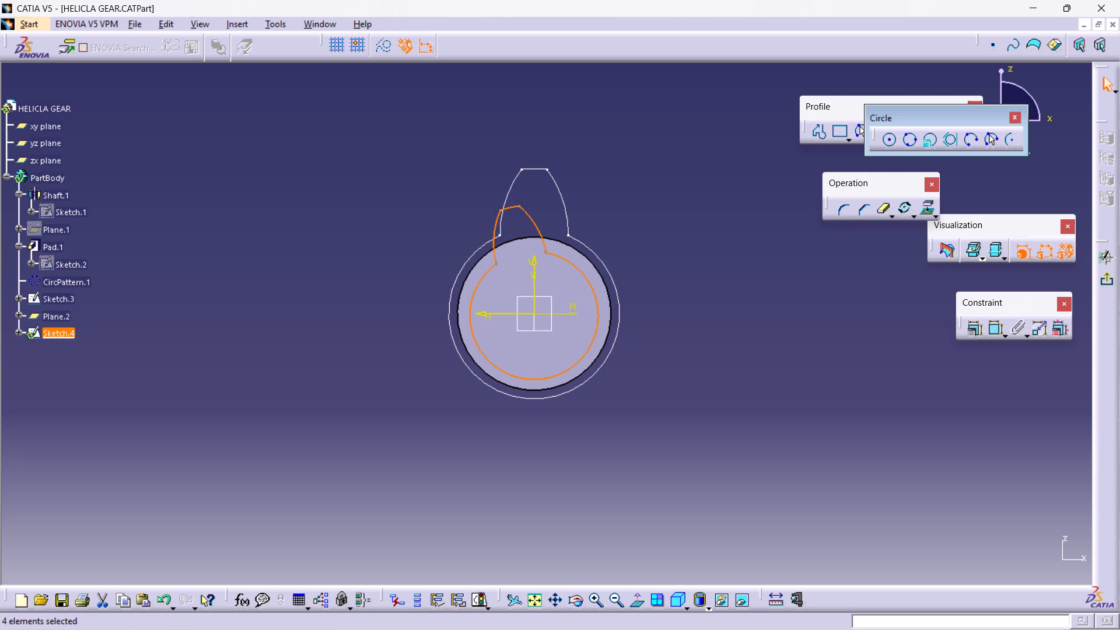
Exit the scaled tooth profile sketch.
{"action": "left_click", "coordinate": [1104, 286]}
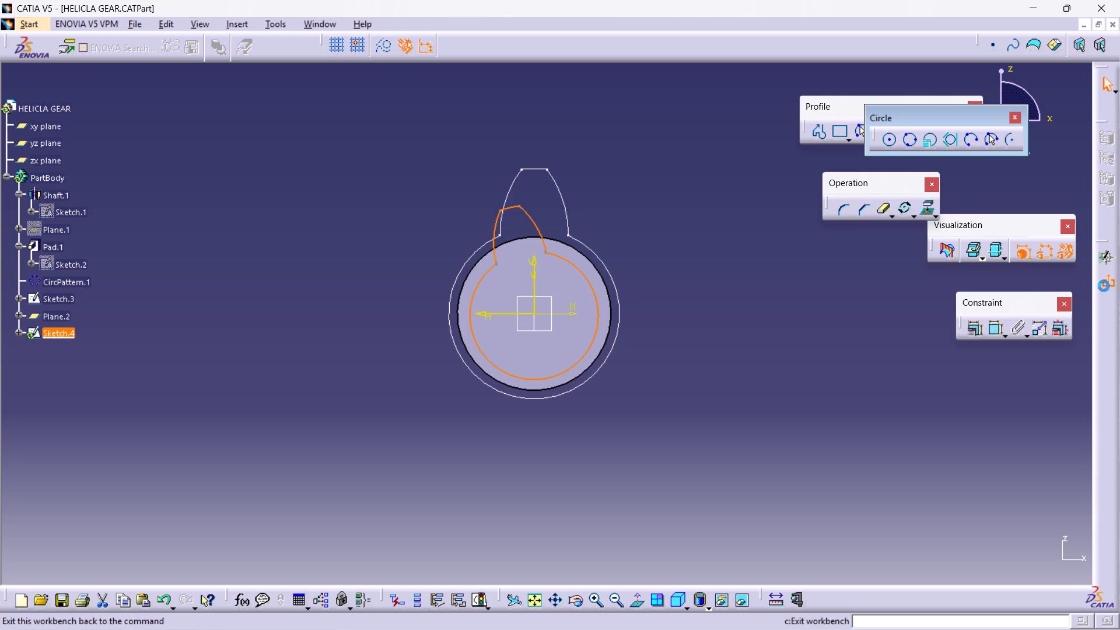
Reopen the scaled tooth profile sketch, inspect the definitions of its root arc and a flank arc, and leave it unchanged.
{"action": "left_click", "coordinate": [890, 420]}
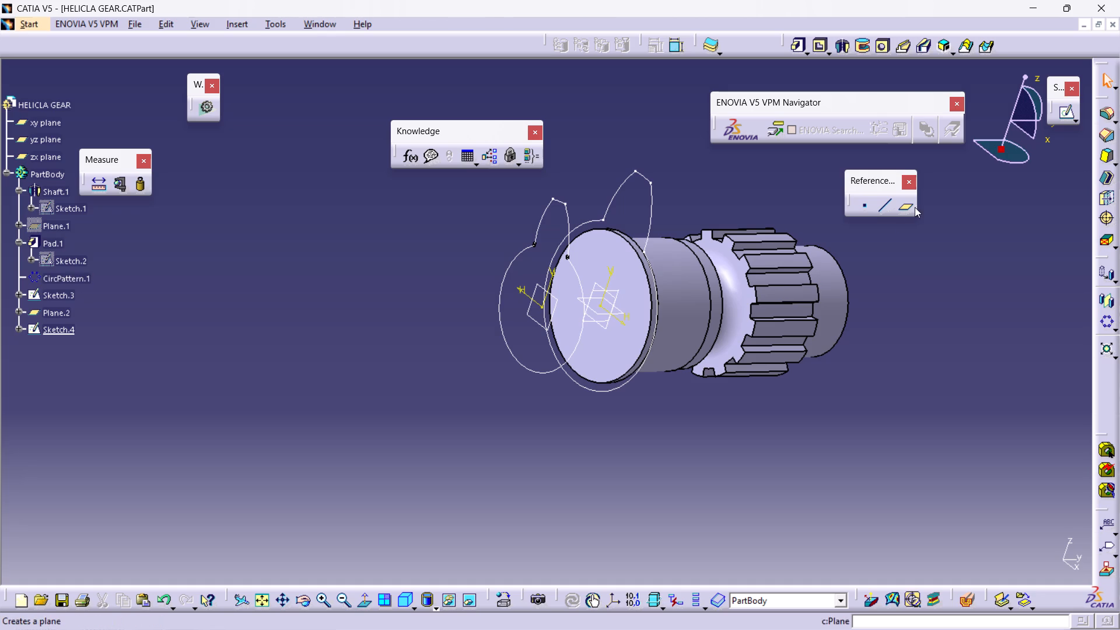
{"action": "left_click", "coordinate": [1063, 119]}
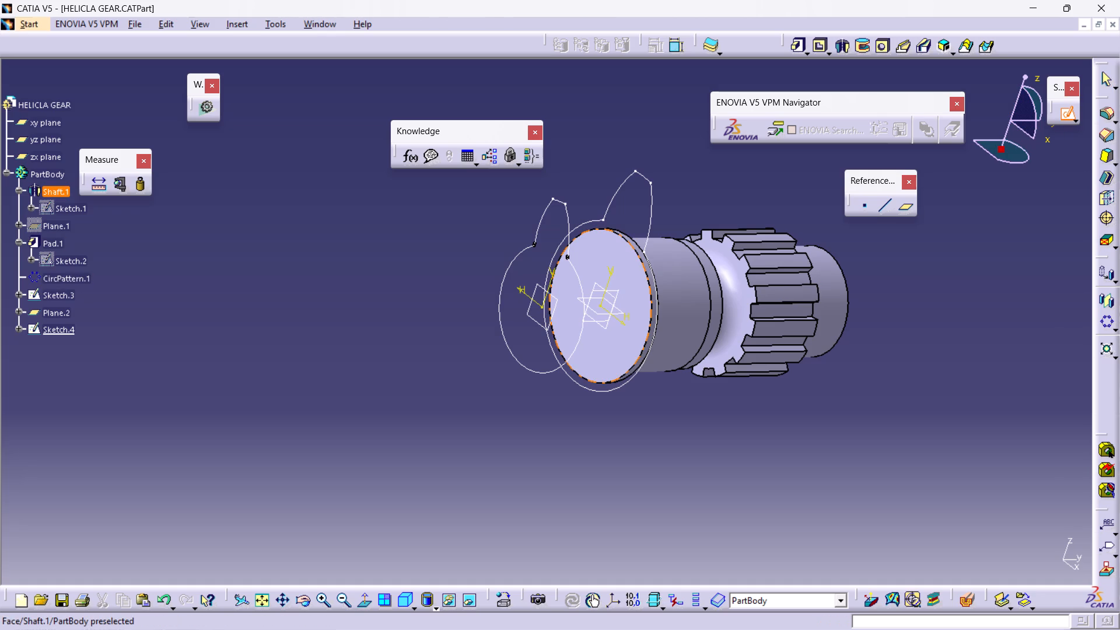
{"action": "left_click", "coordinate": [577, 283]}
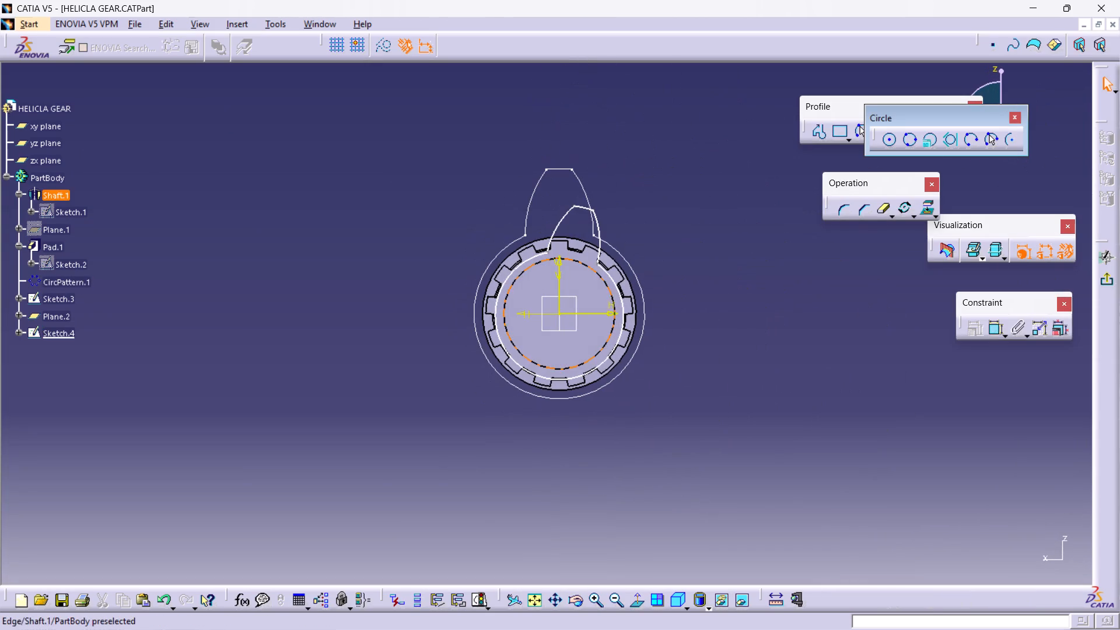
{"action": "left_click", "coordinate": [638, 603]}
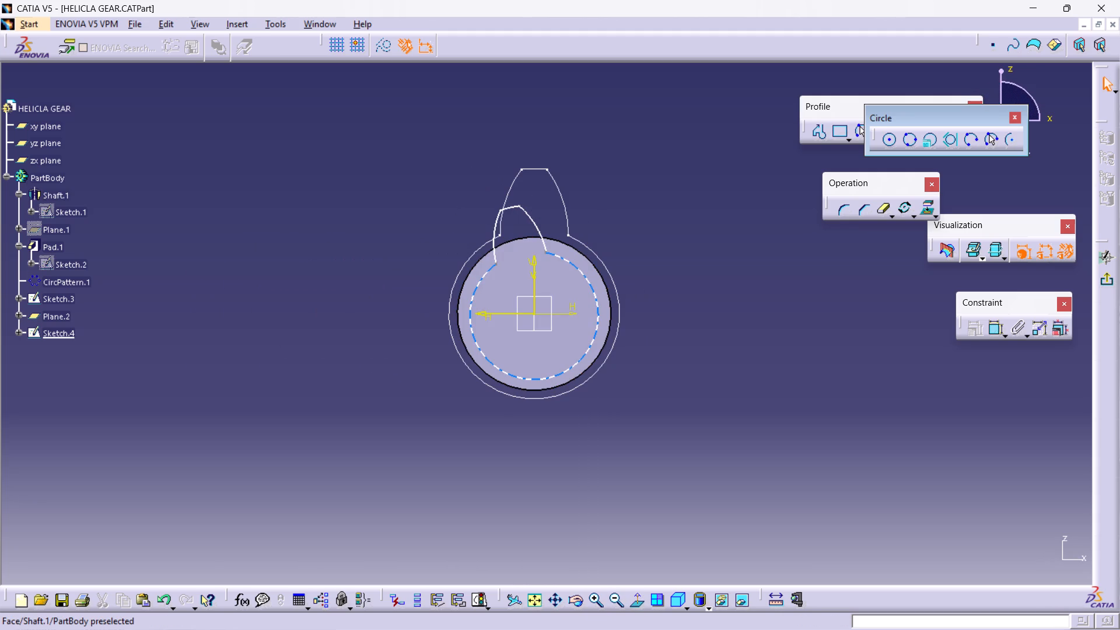
{"action": "double_click", "coordinate": [583, 271]}
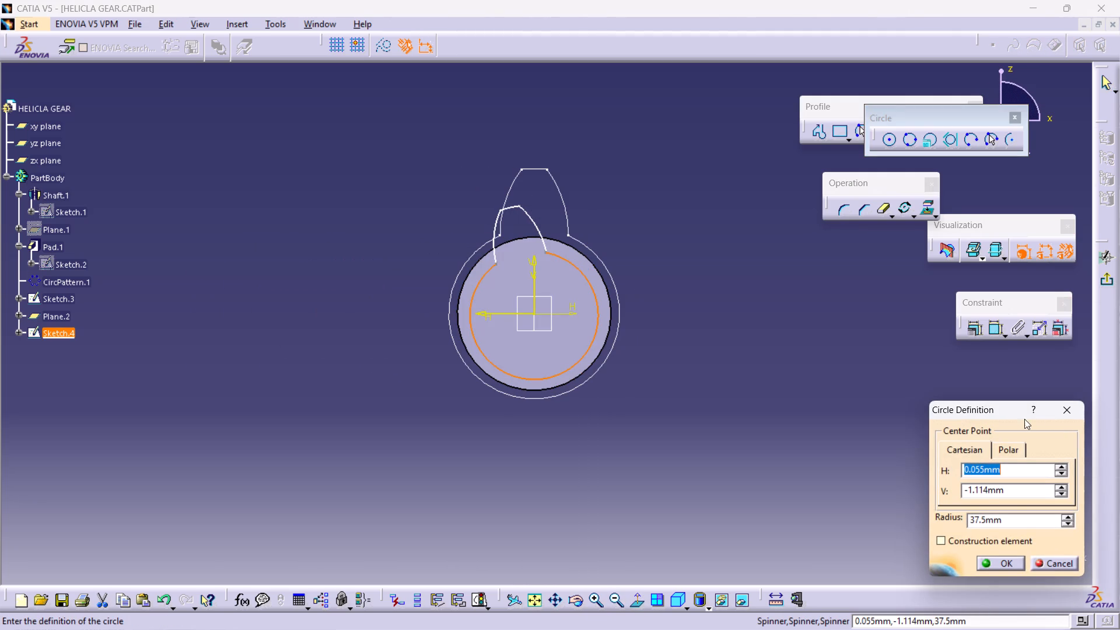
{"action": "double_click", "coordinate": [1062, 412]}
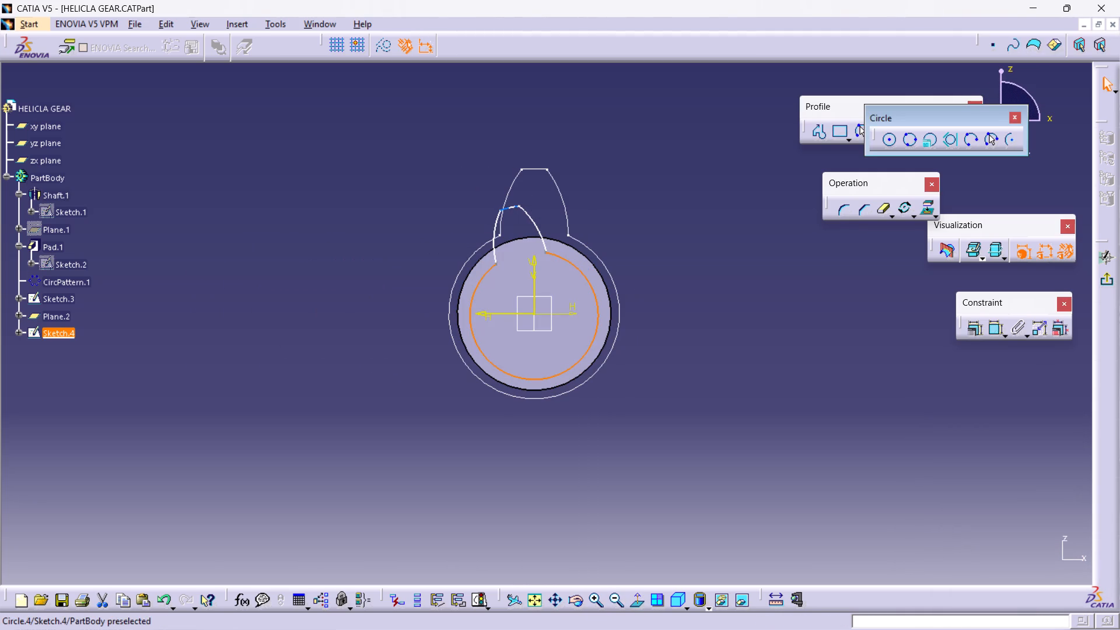
{"action": "triple_click", "coordinate": [530, 219]}
{"action": "triple_click", "coordinate": [530, 219]}
{"action": "double_click", "coordinate": [530, 219]}
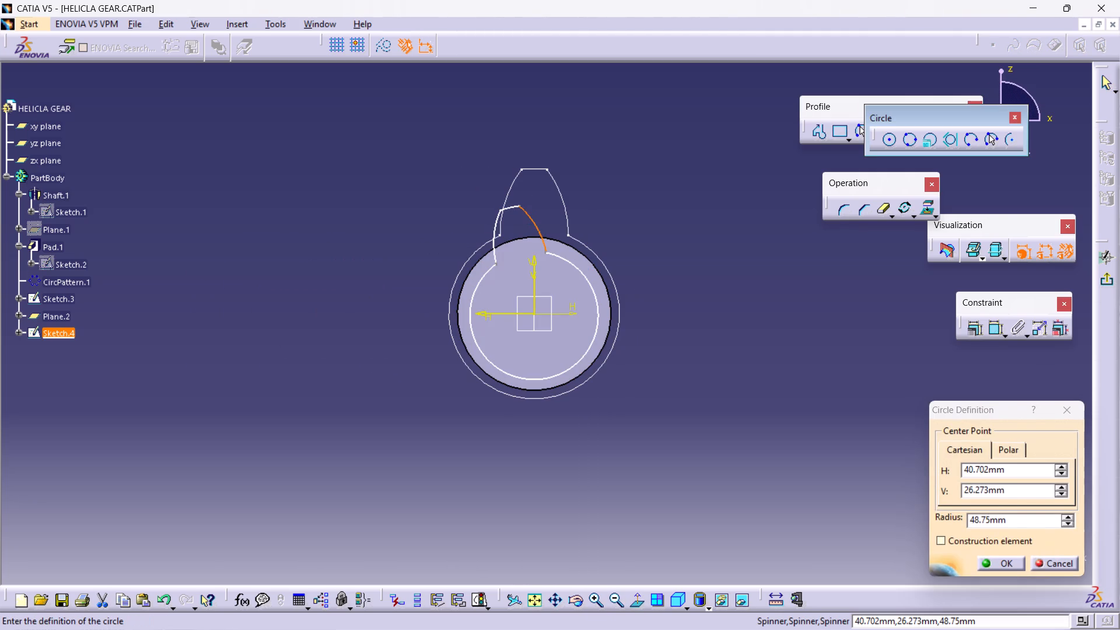
{"action": "left_click", "coordinate": [1068, 405]}
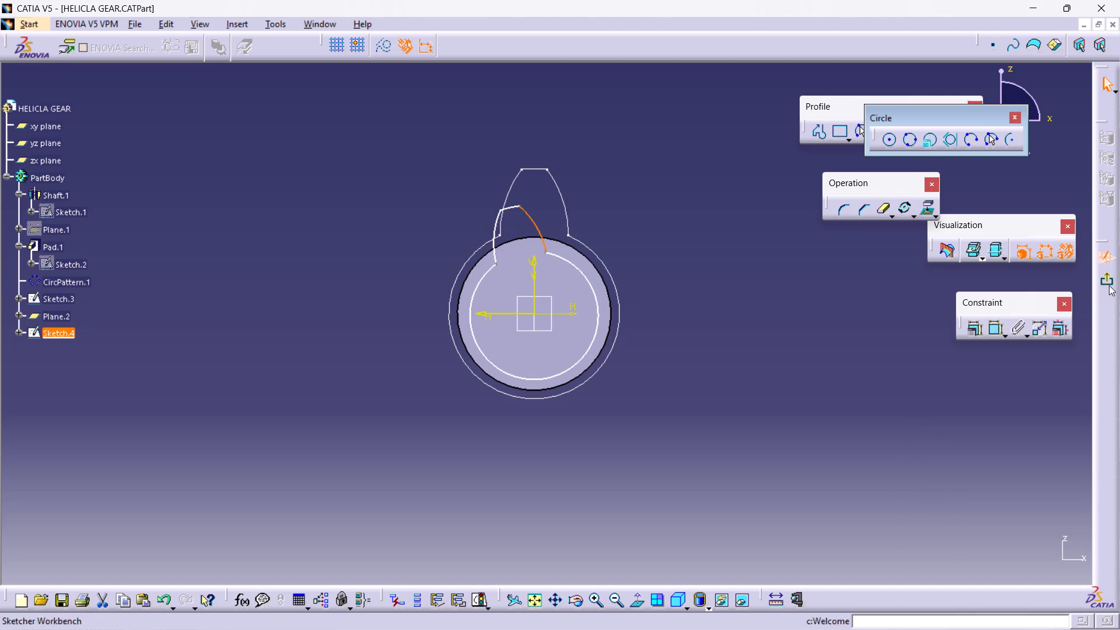
{"action": "left_click", "coordinate": [1109, 283]}
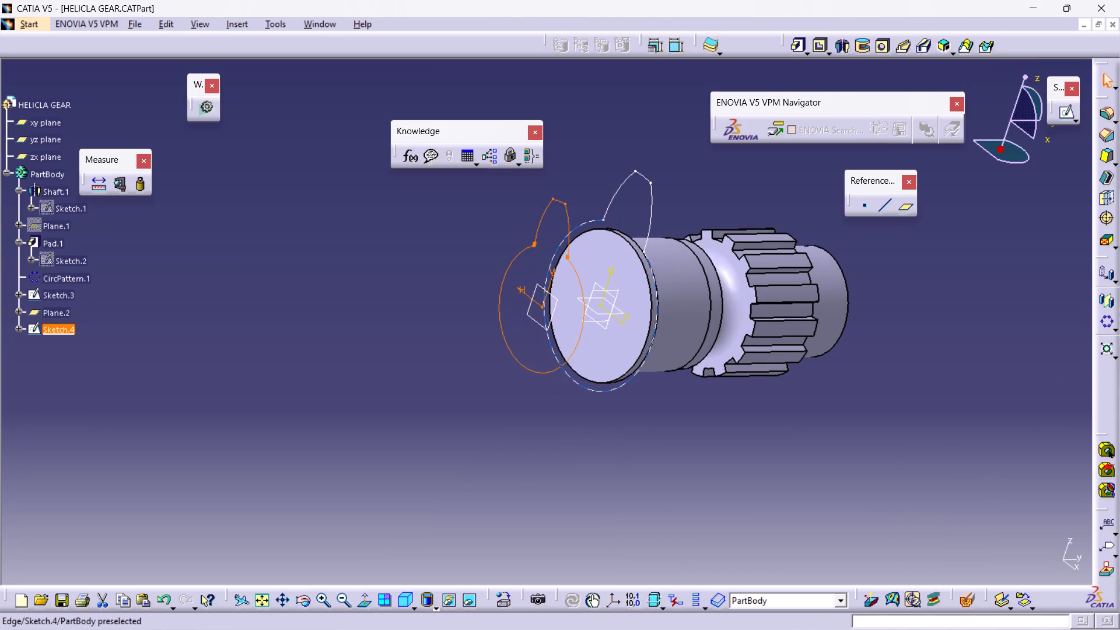
Reopen the scaled tooth profile sketch and dimension the root arc's radius.
{"action": "left_click", "coordinate": [1069, 107]}
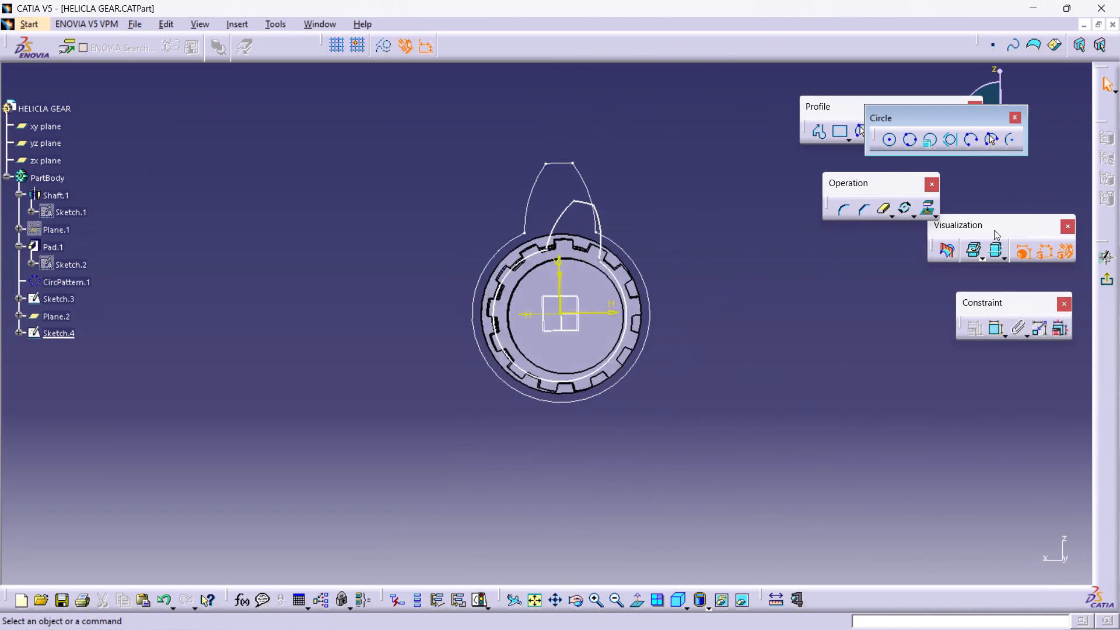
{"action": "left_click", "coordinate": [636, 600]}
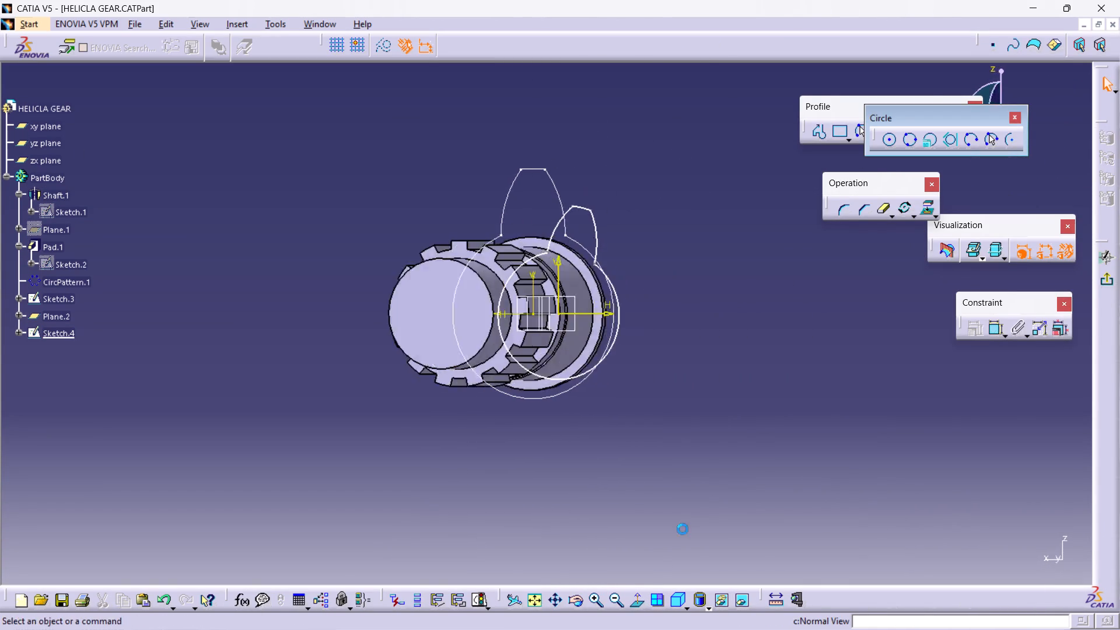
{"action": "left_click", "coordinate": [835, 326]}
{"action": "left_click", "coordinate": [996, 327]}
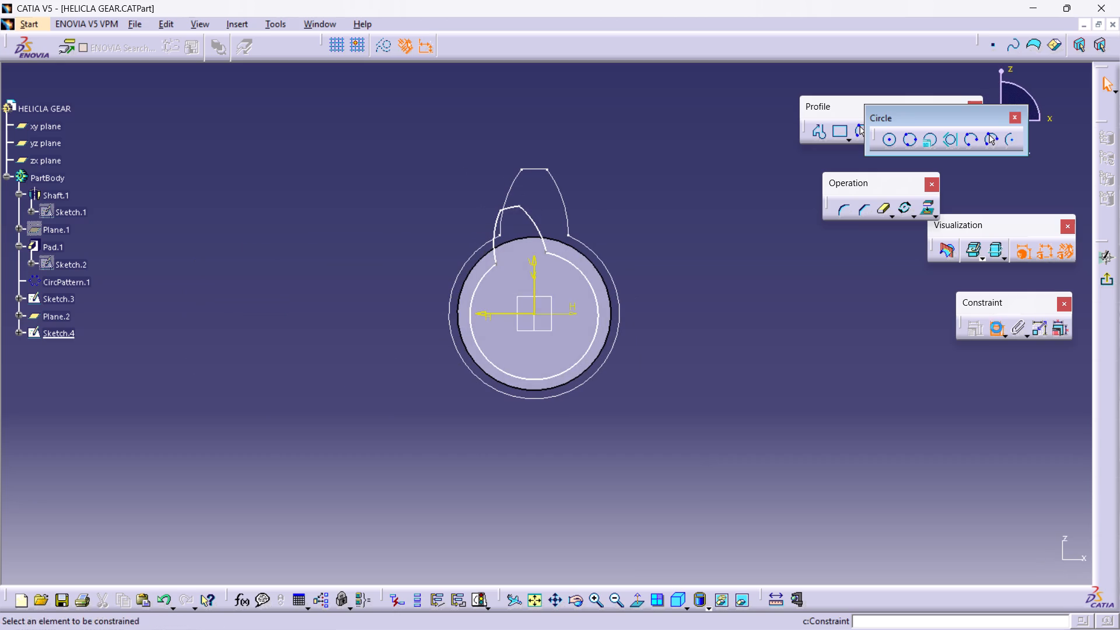
{"action": "left_click", "coordinate": [597, 295]}
{"action": "left_click", "coordinate": [703, 324]}
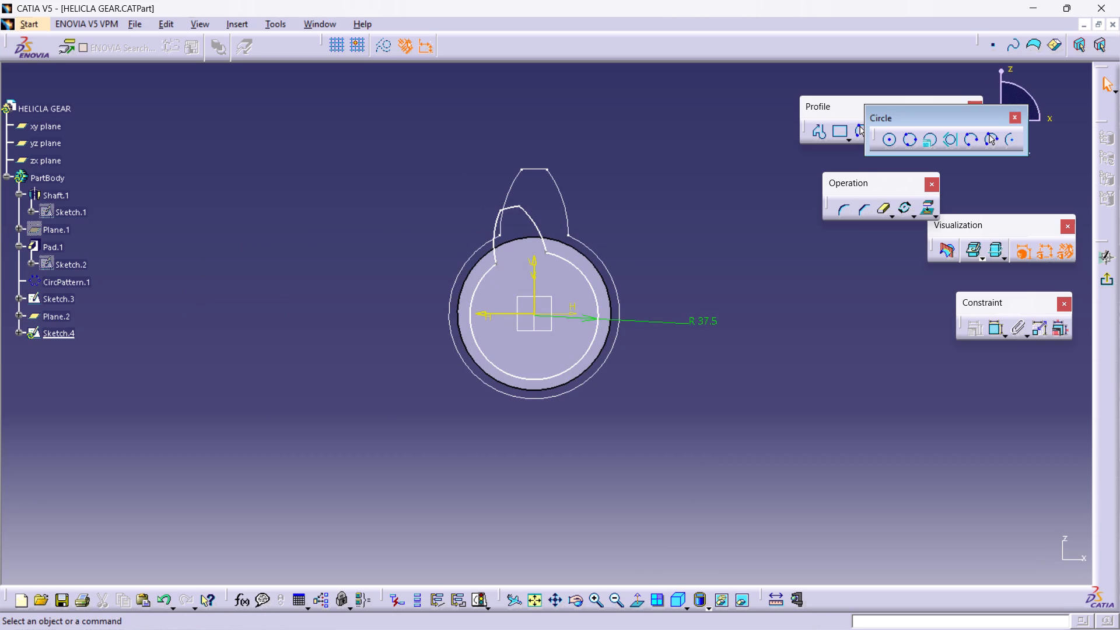
{"action": "left_click", "coordinate": [729, 422]}
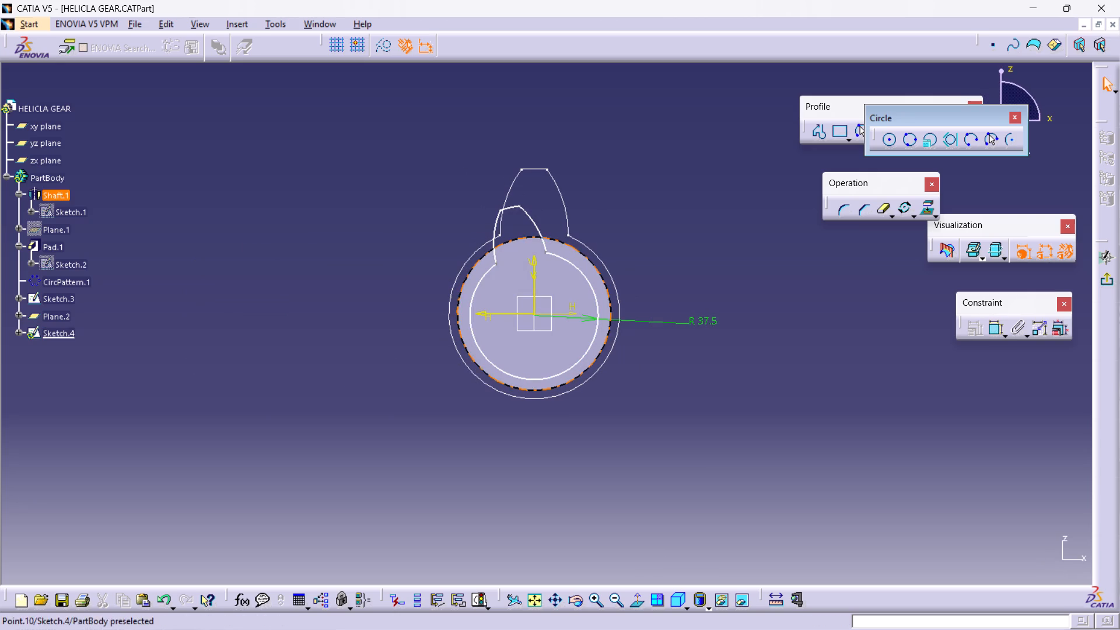
Constrain the left flank's lower endpoint coincident with the adjacent root arc endpoint, closing the scaled tooth profile, and exit the sketch.
{"action": "left_click", "coordinate": [491, 248]}
{"action": "middle_click_drag", "start_coordinate": [612, 403], "coordinate": [524, 224], "text": "ctrl"}
{"action": "middle_click_drag", "start_coordinate": [524, 224], "coordinate": [572, 520]}
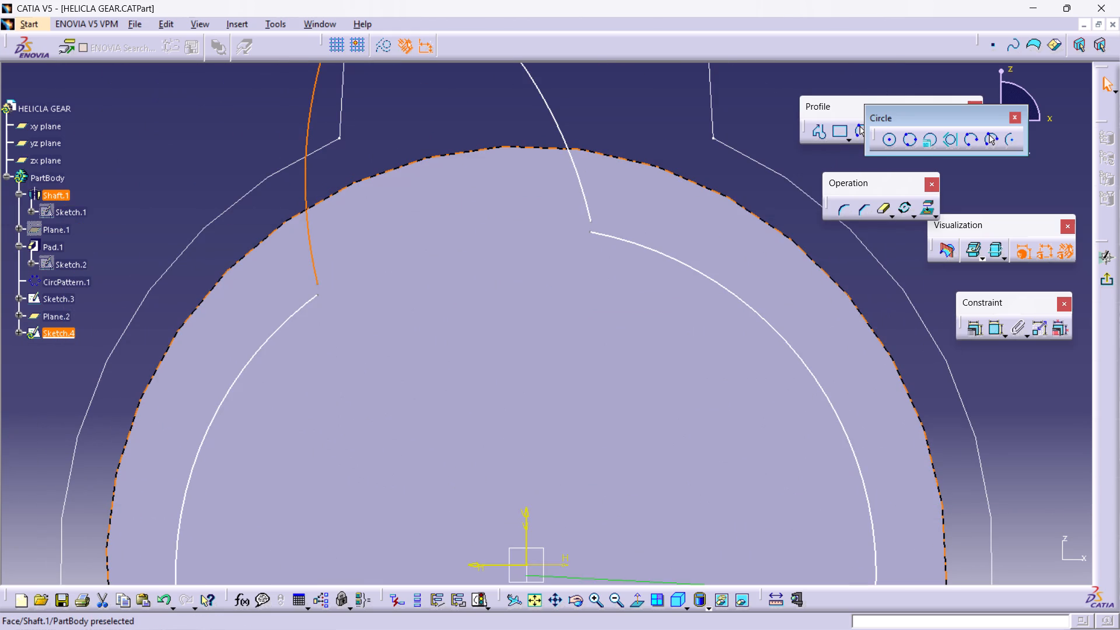
{"action": "left_click", "coordinate": [317, 285], "text": "ctrl"}
{"action": "left_click", "coordinate": [319, 295], "text": "ctrl"}
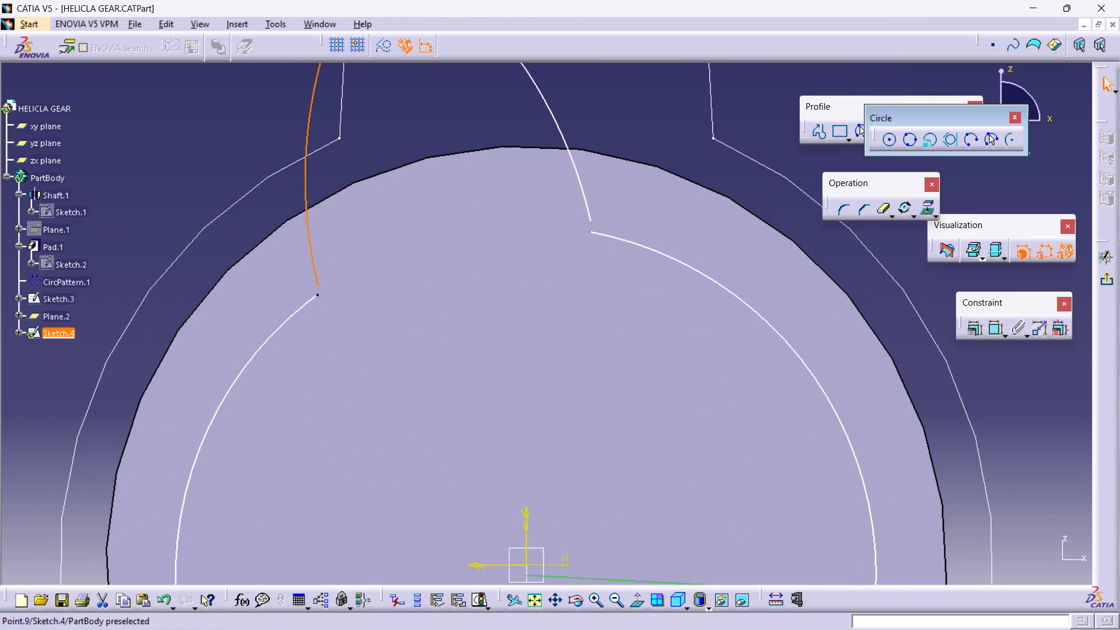
{"action": "double_click", "coordinate": [760, 111]}
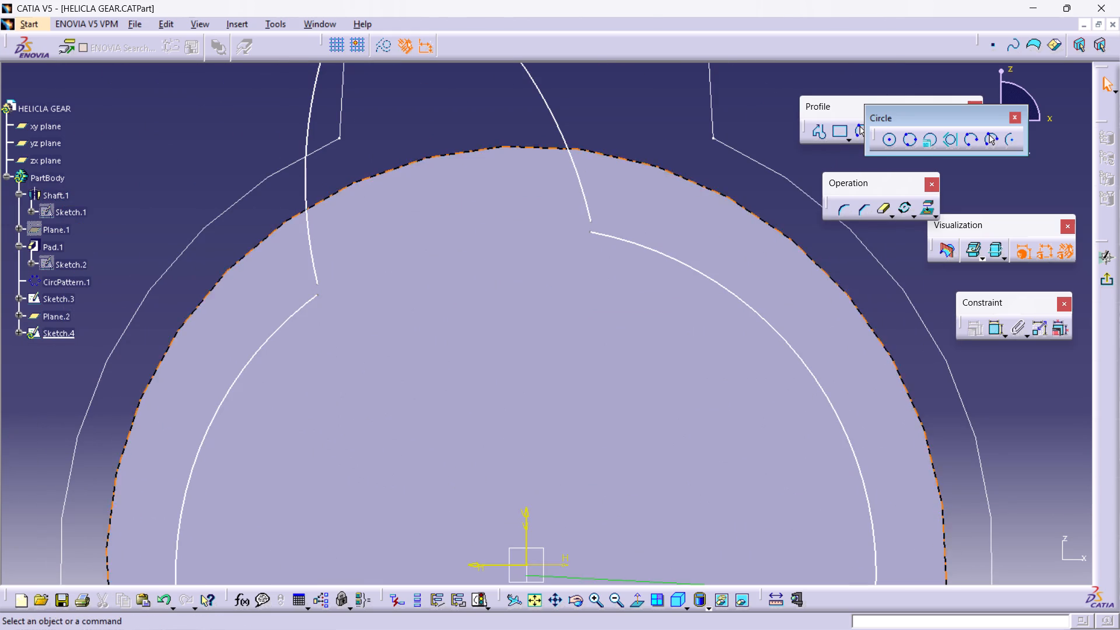
{"action": "left_click", "coordinate": [318, 283], "text": "ctrl"}
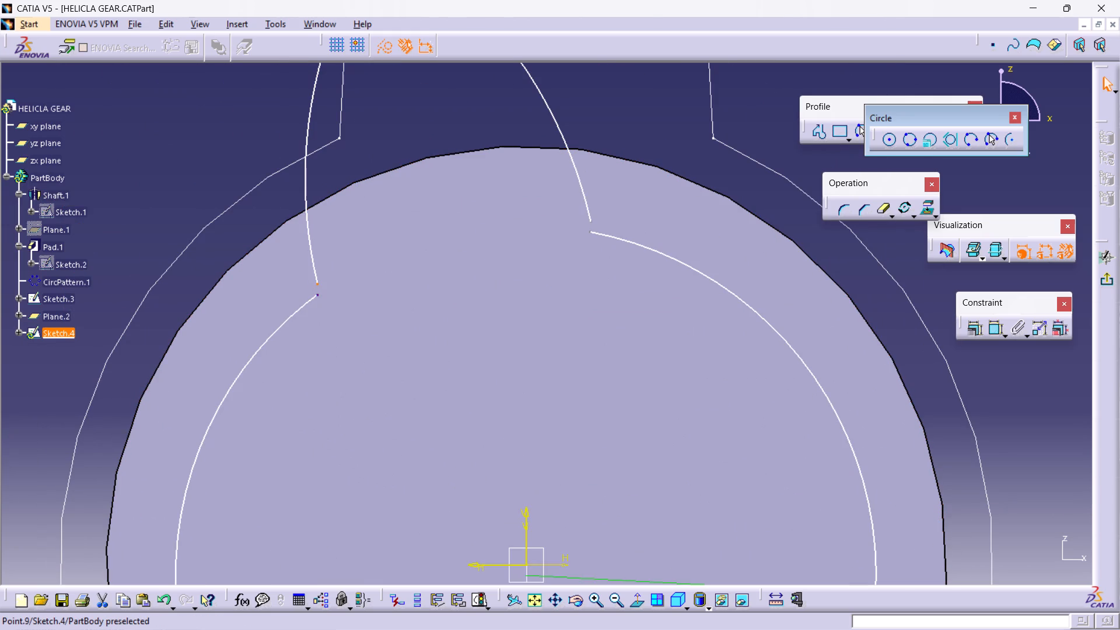
{"action": "left_click", "coordinate": [318, 293], "text": "ctrl"}
{"action": "left_click", "coordinate": [973, 325]}
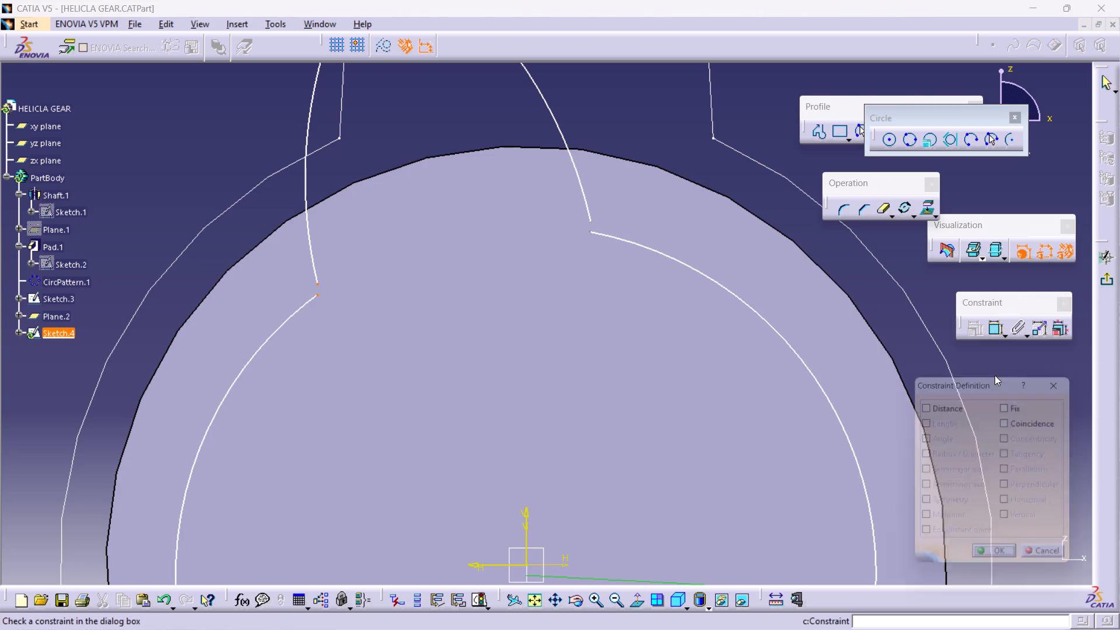
{"action": "left_click", "coordinate": [1016, 423]}
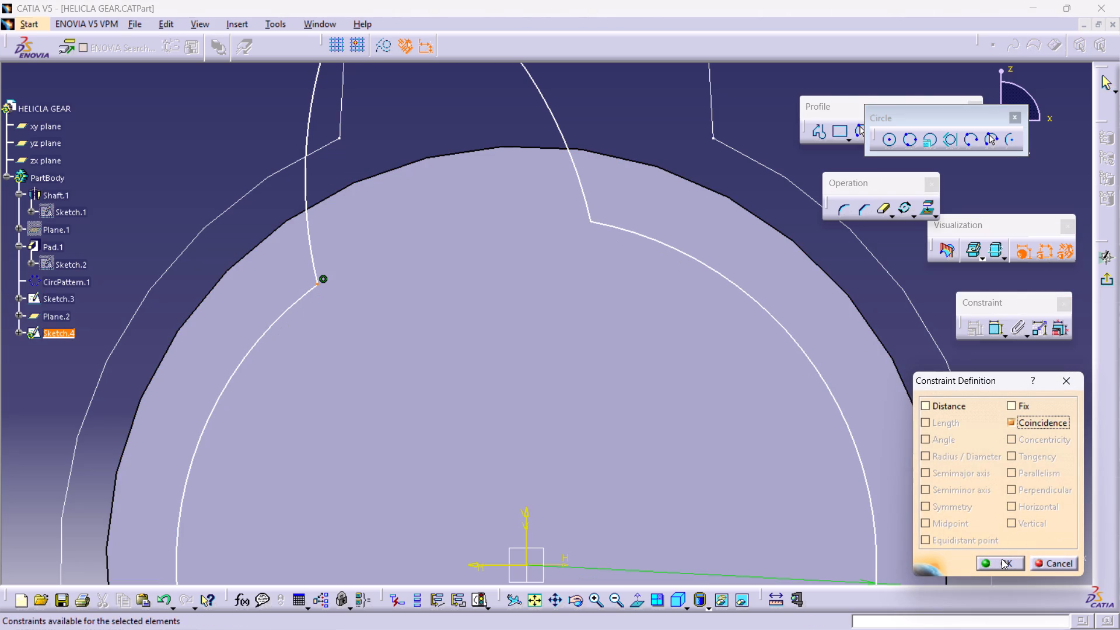
{"action": "left_click", "coordinate": [1002, 559]}
{"action": "middle_click_drag", "start_coordinate": [575, 294], "coordinate": [581, 406]}
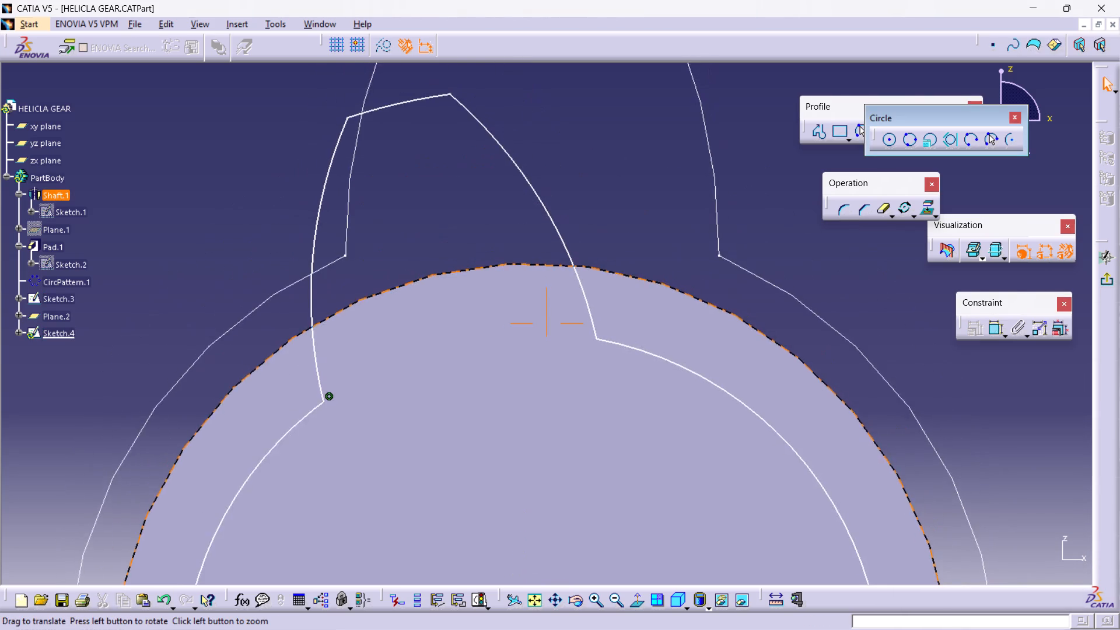
{"action": "middle_click_drag", "start_coordinate": [581, 406], "coordinate": [569, 334]}
{"action": "middle_click_drag", "start_coordinate": [555, 251], "coordinate": [598, 405], "text": "ctrl"}
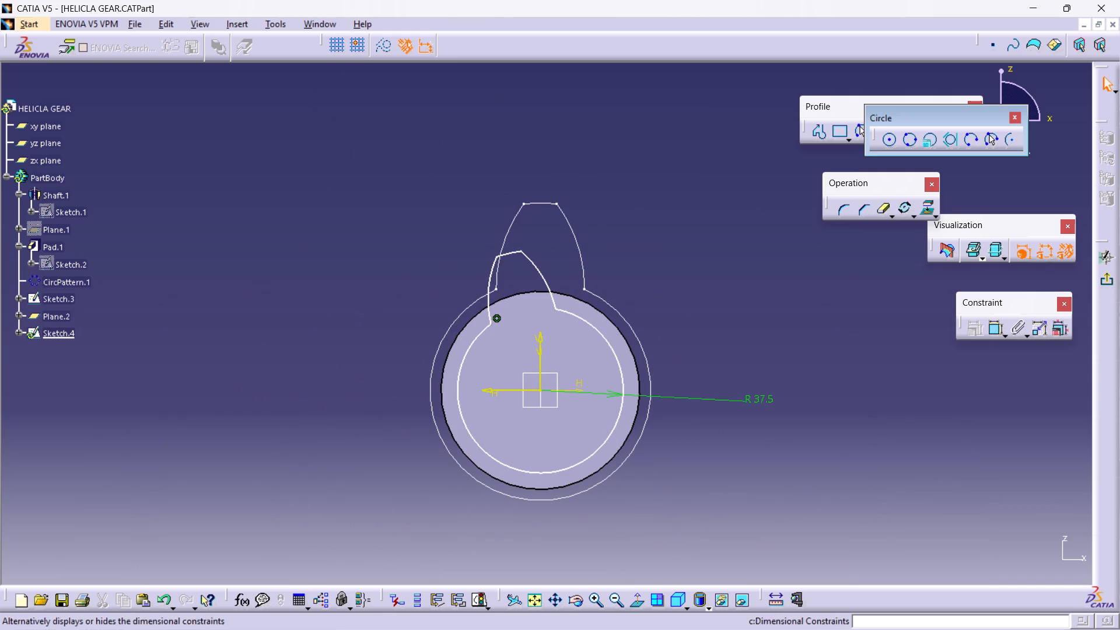
{"action": "left_click", "coordinate": [1101, 282]}
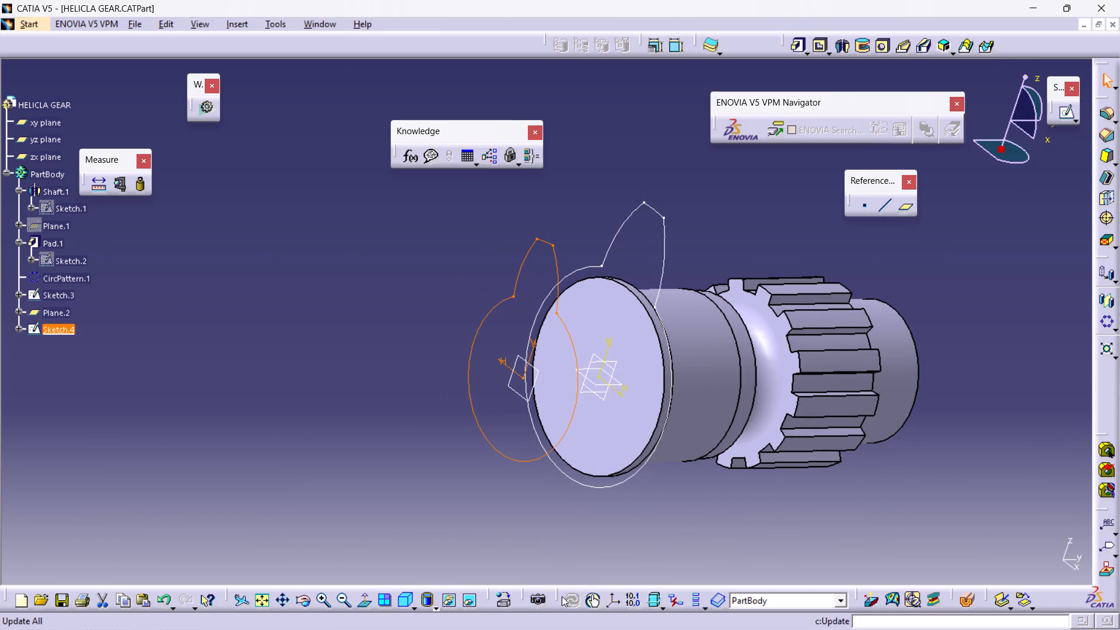
Examine the scaled and full-size tooth profiles against the shaft from both ends, in isometric and at oblique angles.
{"action": "left_click", "coordinate": [411, 607]}
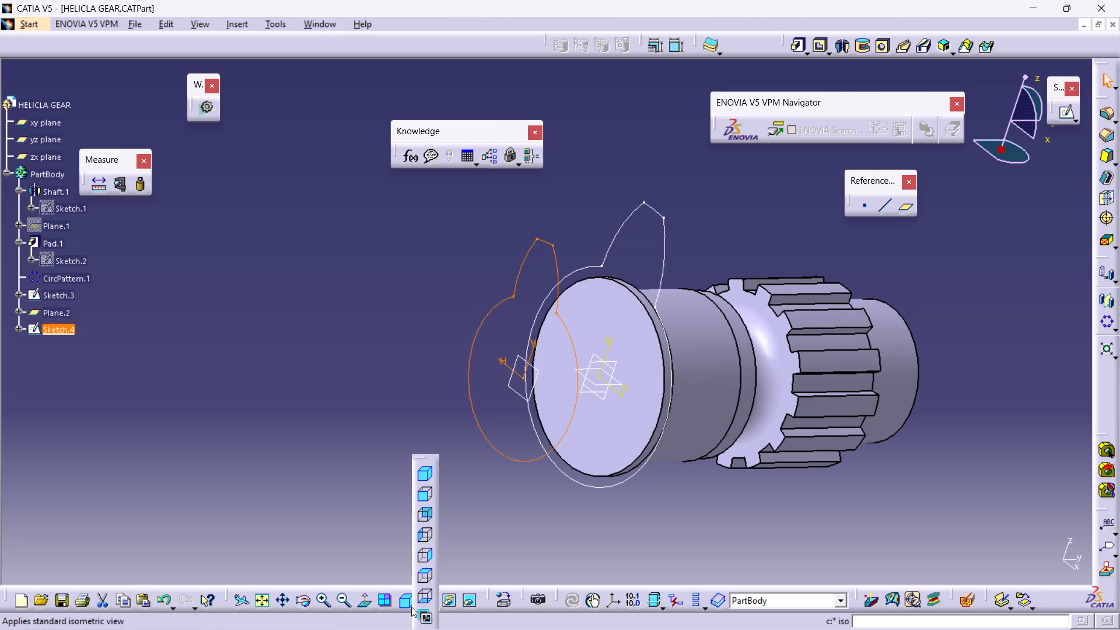
{"action": "left_click", "coordinate": [428, 559]}
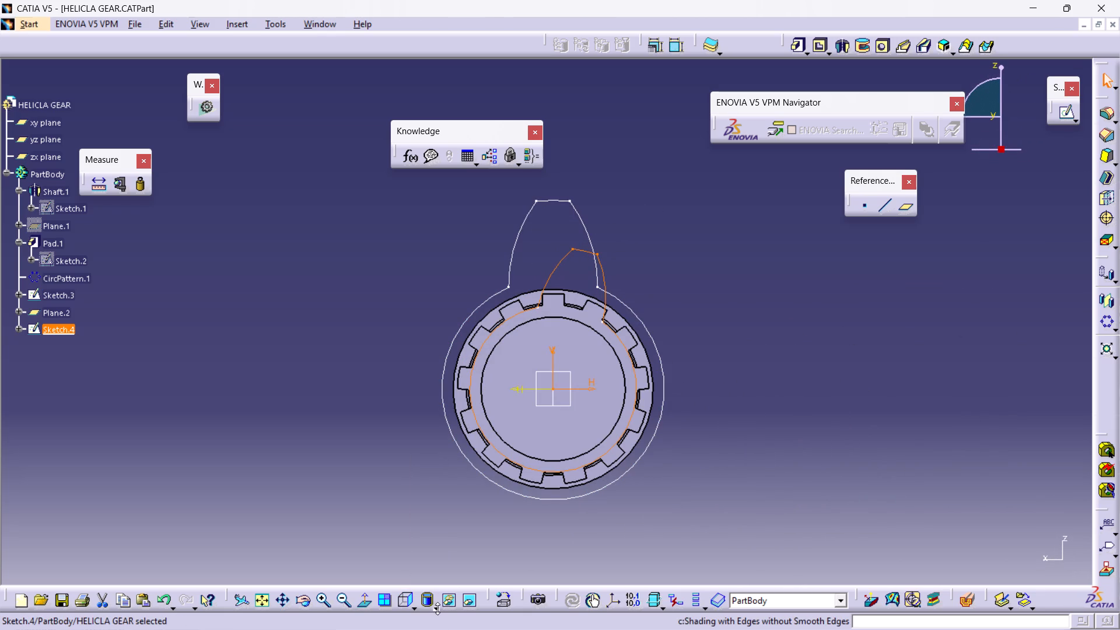
{"action": "left_click", "coordinate": [418, 608]}
{"action": "left_click", "coordinate": [413, 607]}
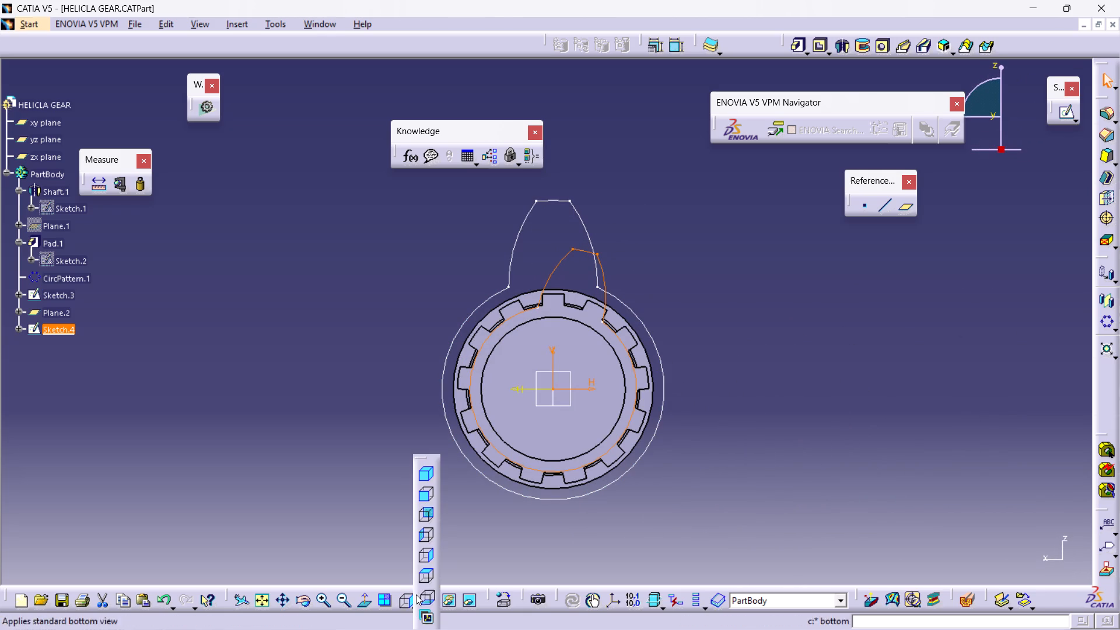
{"action": "left_click", "coordinate": [423, 475]}
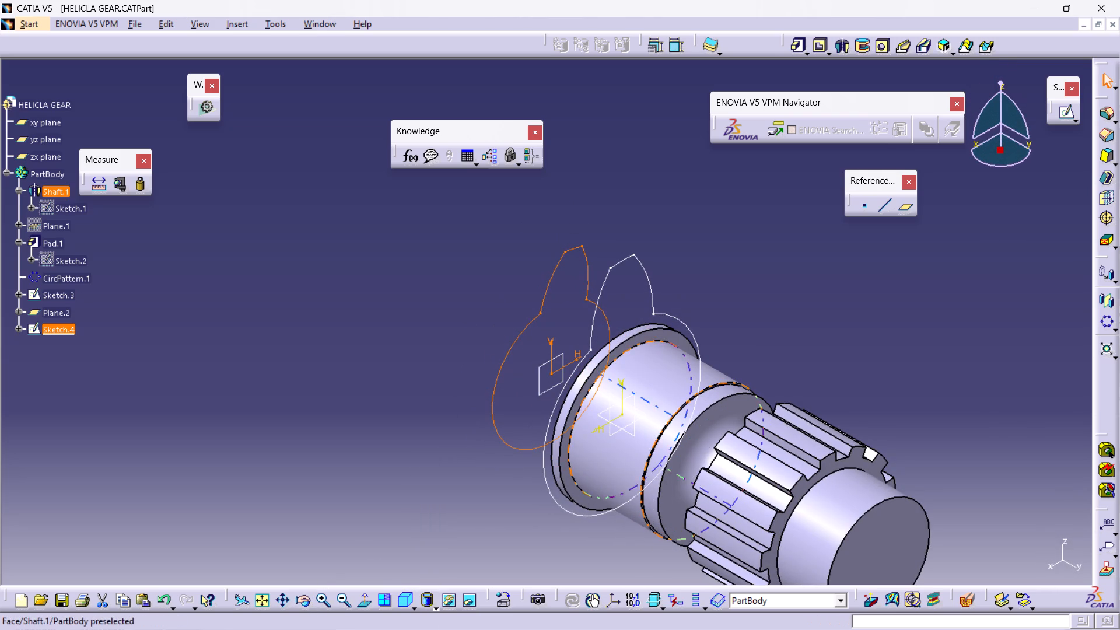
{"action": "middle_click_drag", "start_coordinate": [397, 432], "coordinate": [560, 474], "text": "ctrl"}
{"action": "middle_click_drag", "start_coordinate": [473, 470], "coordinate": [479, 477]}
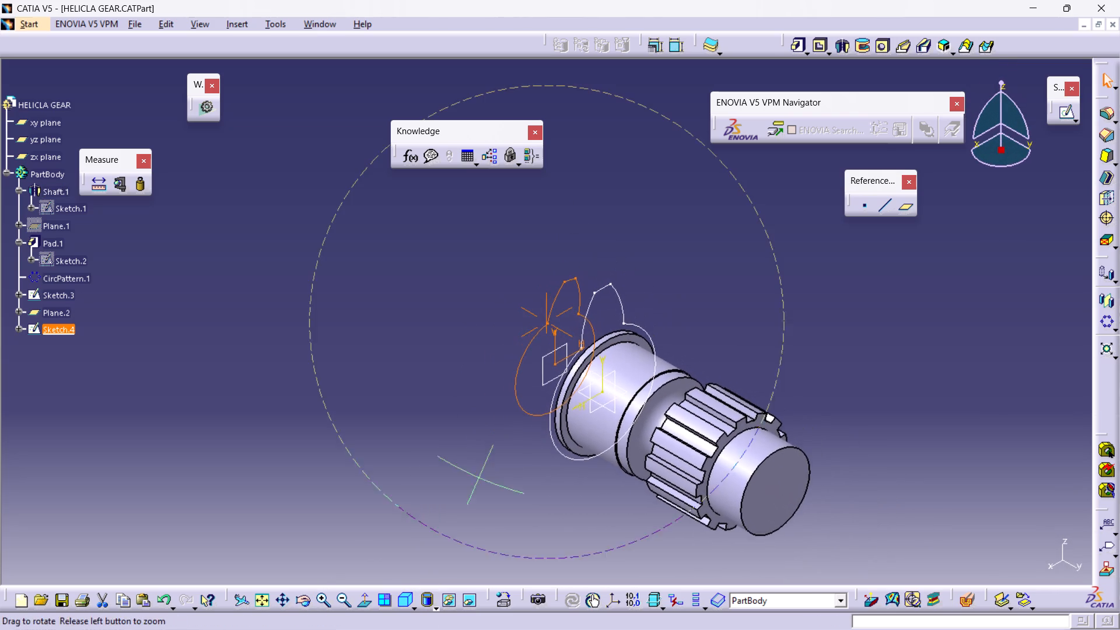
{"action": "middle_click_drag", "start_coordinate": [479, 477], "coordinate": [604, 401]}
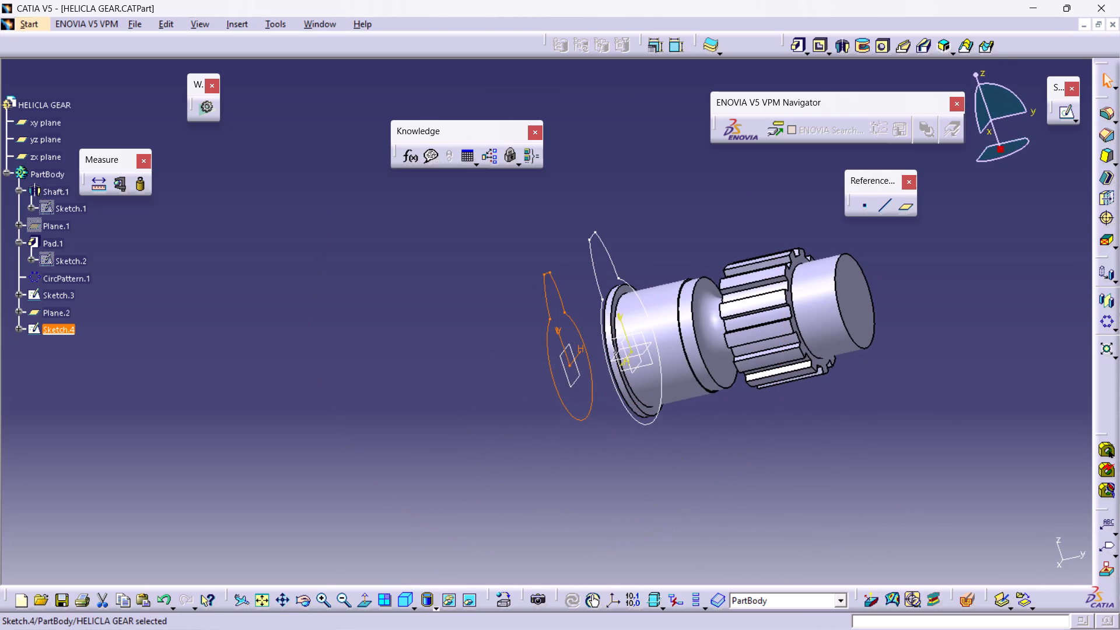
{"action": "left_click", "coordinate": [573, 476]}
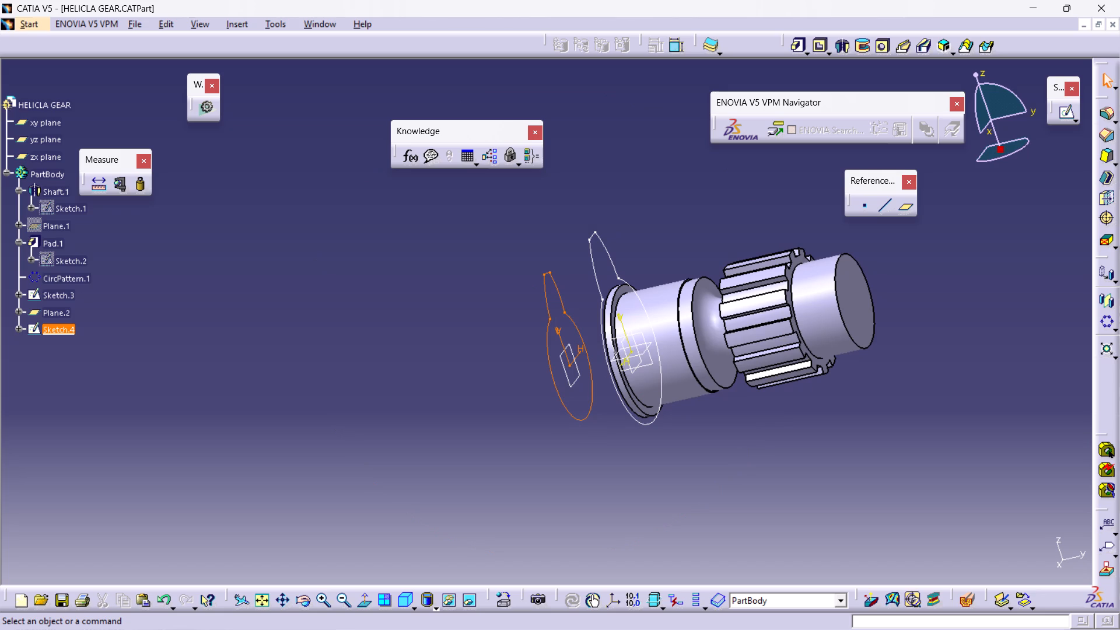
{"action": "left_click", "coordinate": [559, 502]}
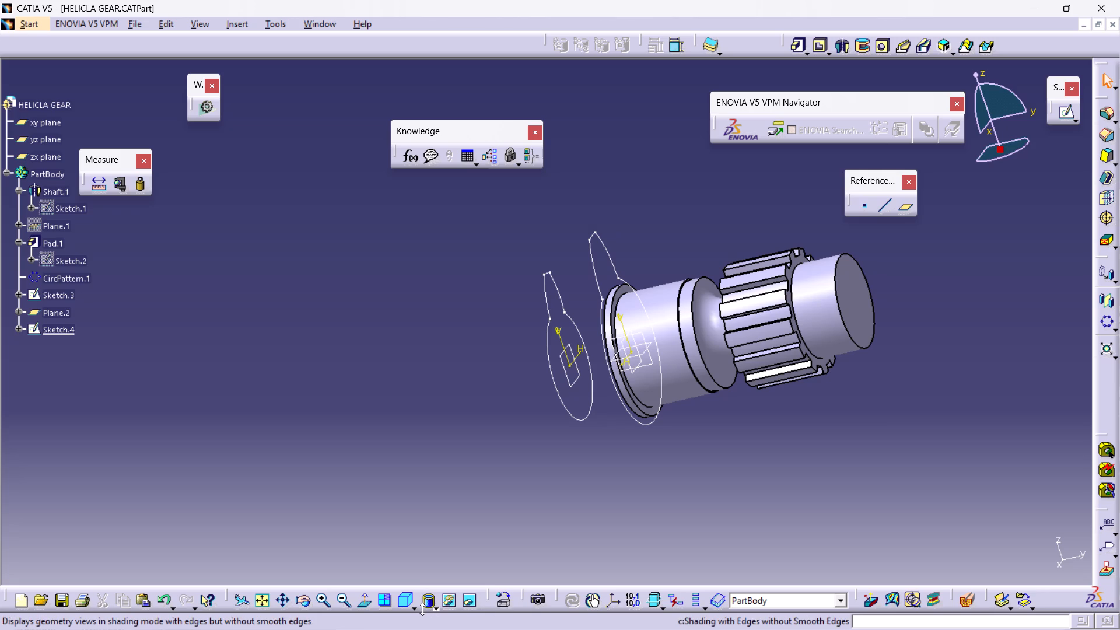
{"action": "left_click", "coordinate": [414, 605]}
{"action": "left_click", "coordinate": [424, 533]}
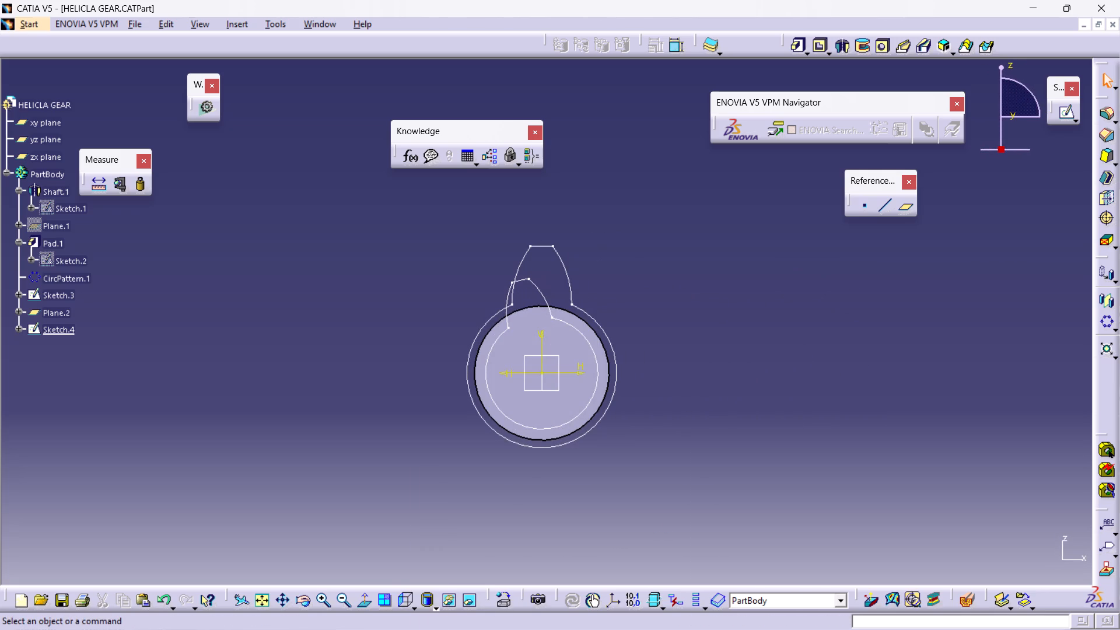
{"action": "middle_click_drag", "start_coordinate": [780, 348], "coordinate": [695, 319]}
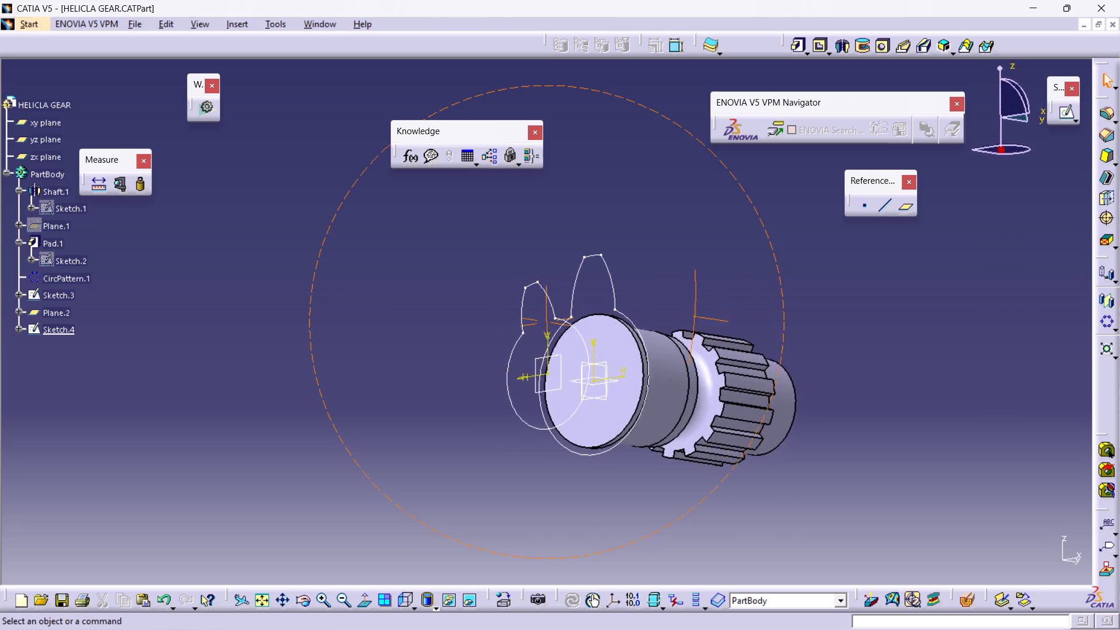
{"action": "middle_click_drag", "start_coordinate": [695, 319], "coordinate": [680, 421]}
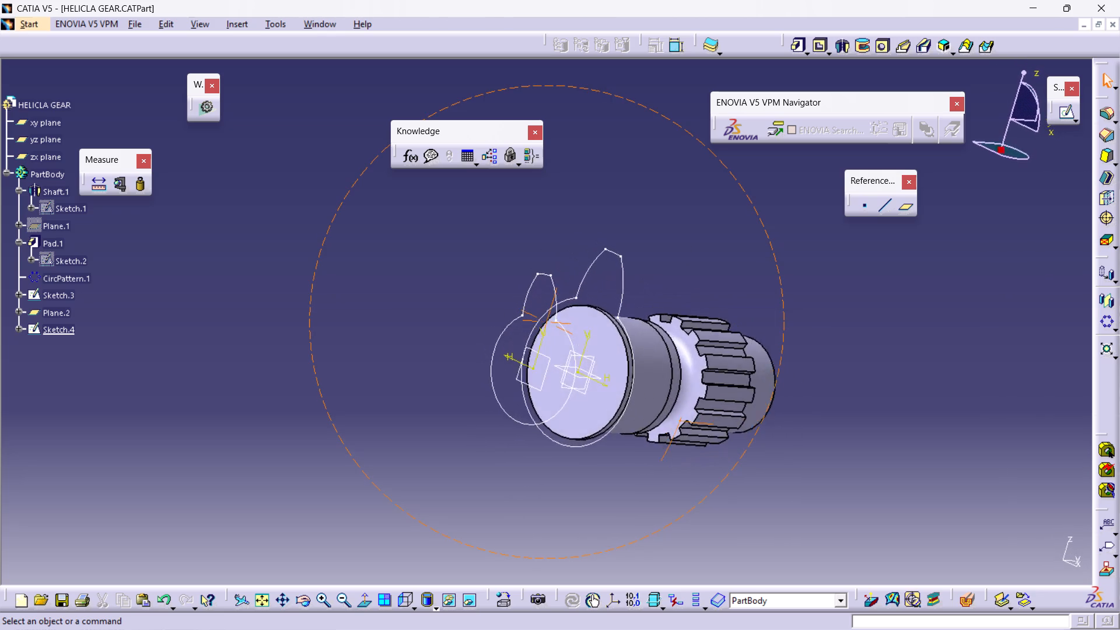
{"action": "middle_click_drag", "start_coordinate": [680, 421], "coordinate": [721, 382]}
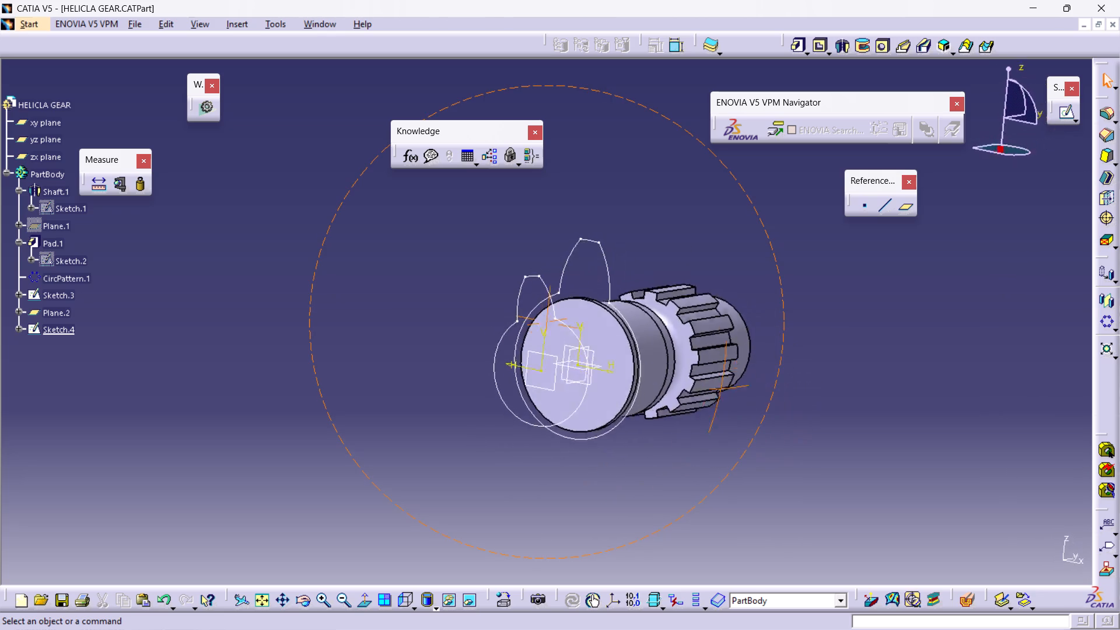
Create a reference plane offset 95 mm outward from the shaft's flanged end face.
{"action": "middle_click_drag", "start_coordinate": [721, 382], "coordinate": [635, 376]}
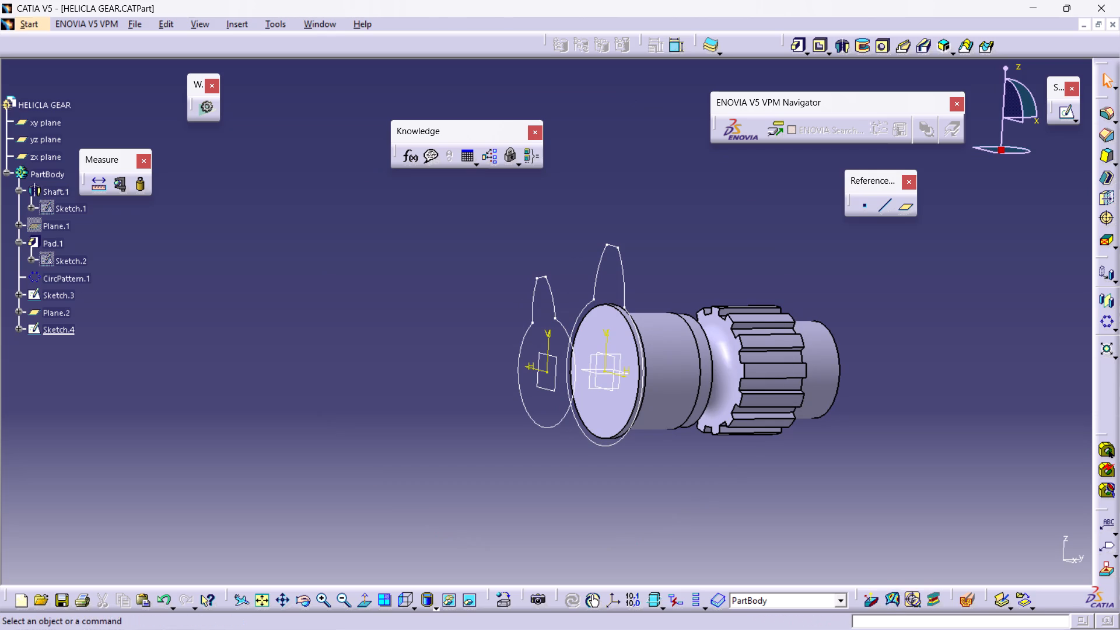
{"action": "middle_click_drag", "start_coordinate": [855, 477], "coordinate": [855, 410]}
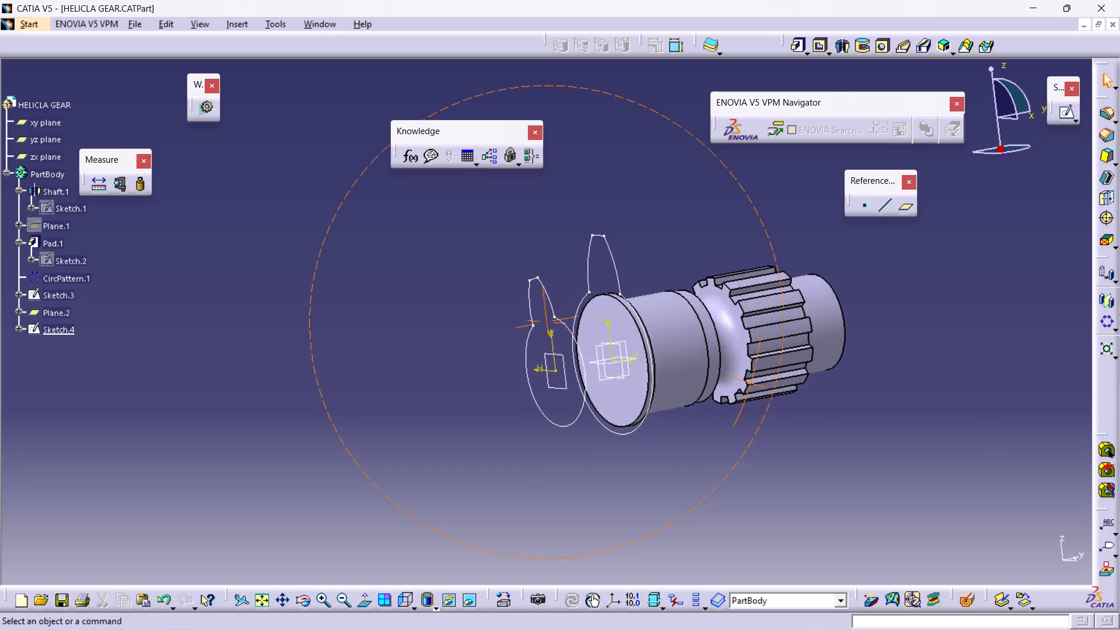
{"action": "middle_click_drag", "start_coordinate": [855, 410], "coordinate": [835, 348]}
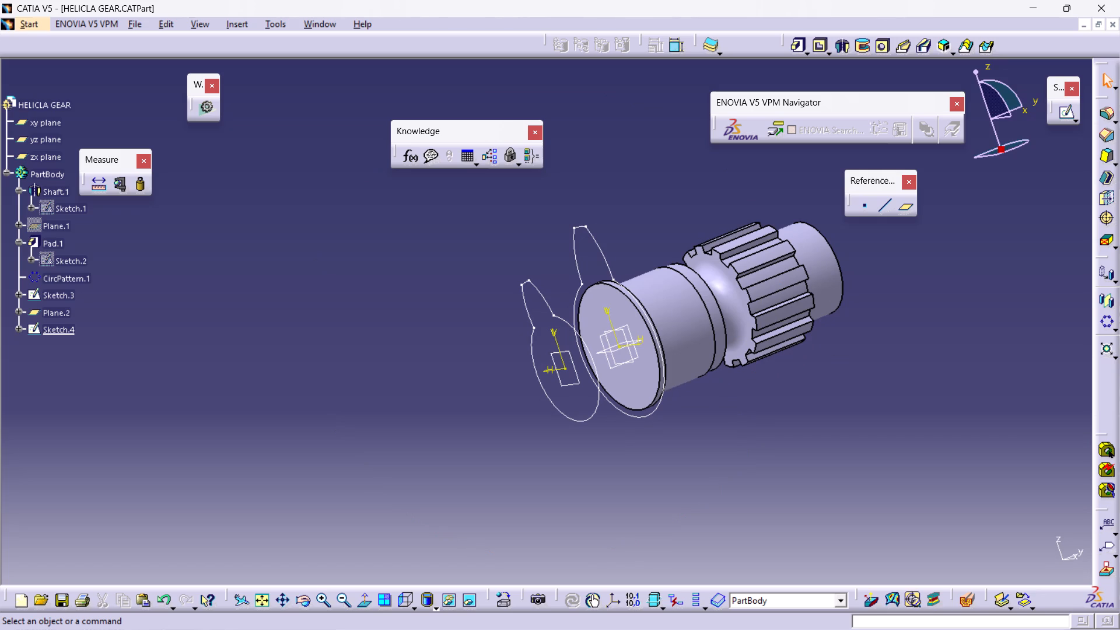
{"action": "left_click", "coordinate": [905, 211]}
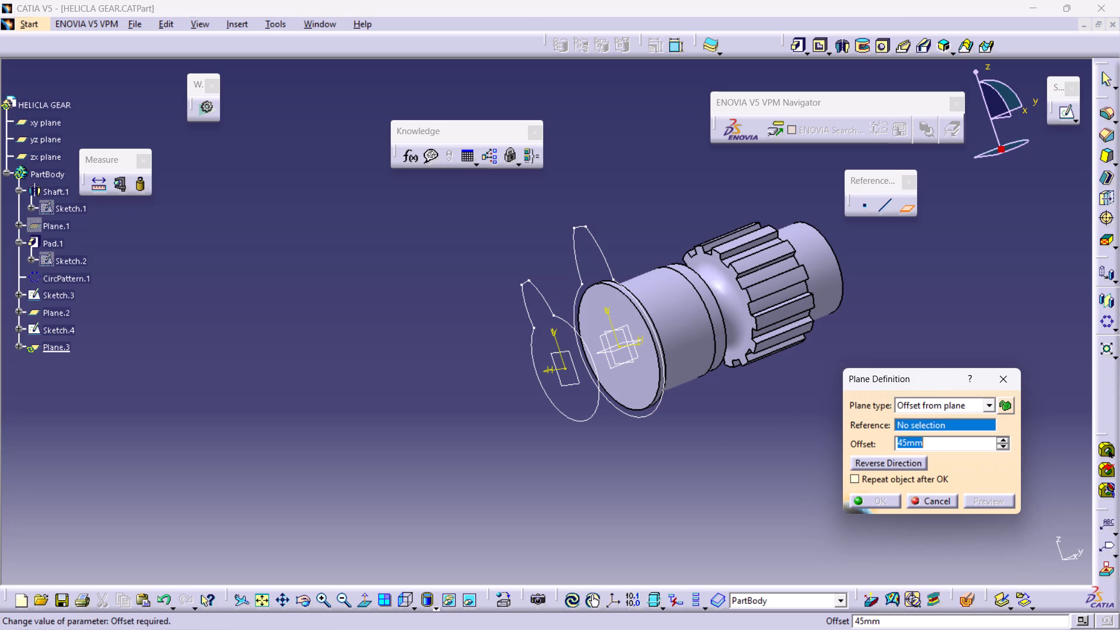
{"action": "type", "text": "95"}
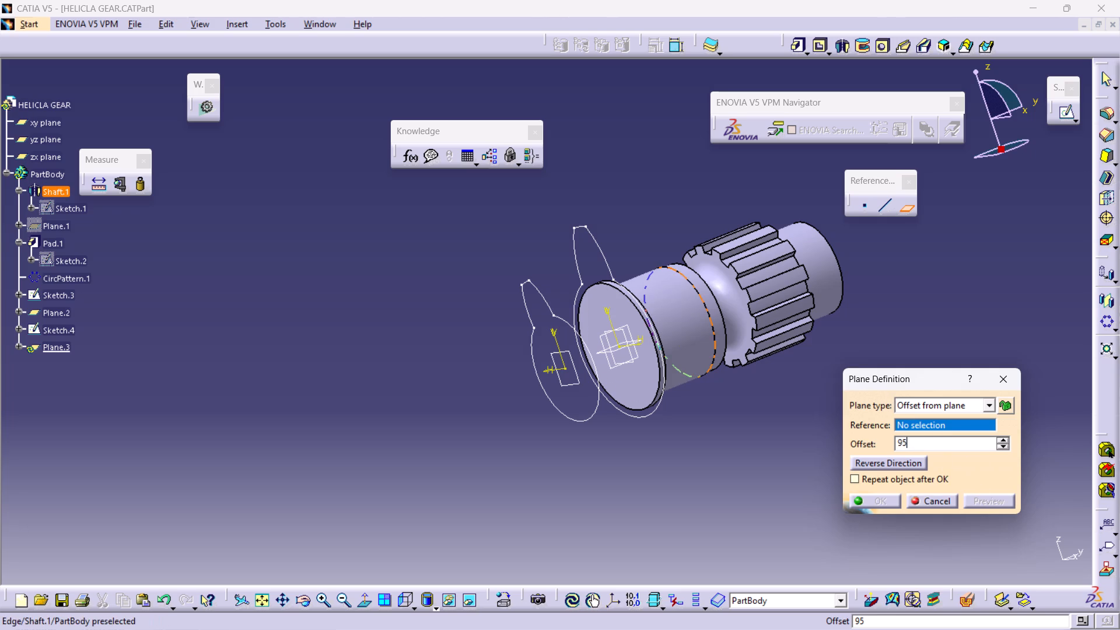
{"action": "left_click", "coordinate": [638, 373]}
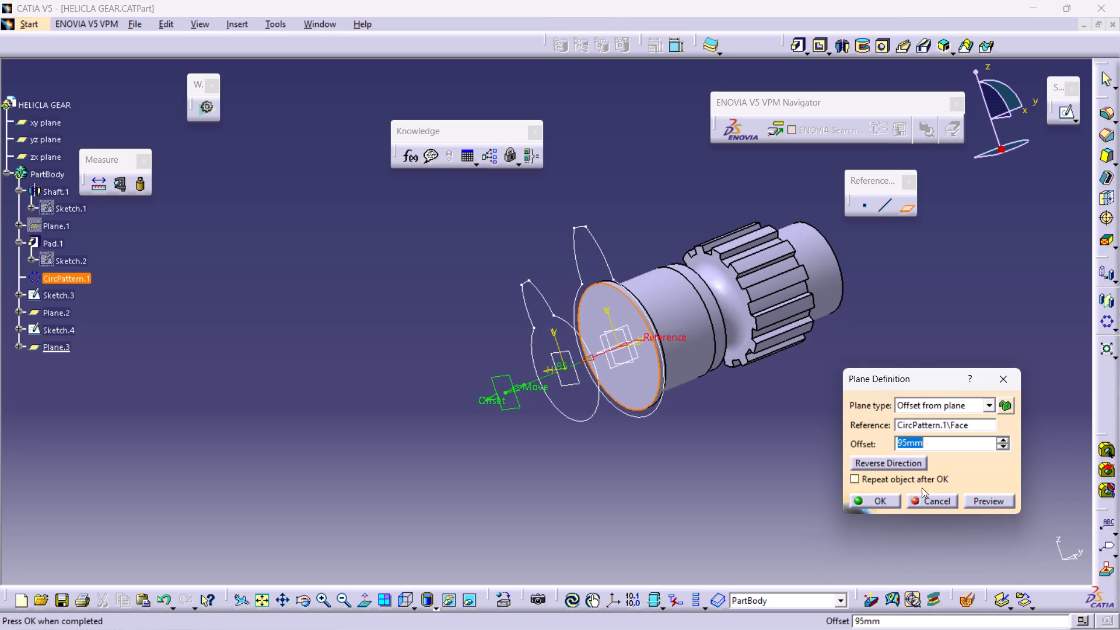
{"action": "left_click", "coordinate": [891, 501]}
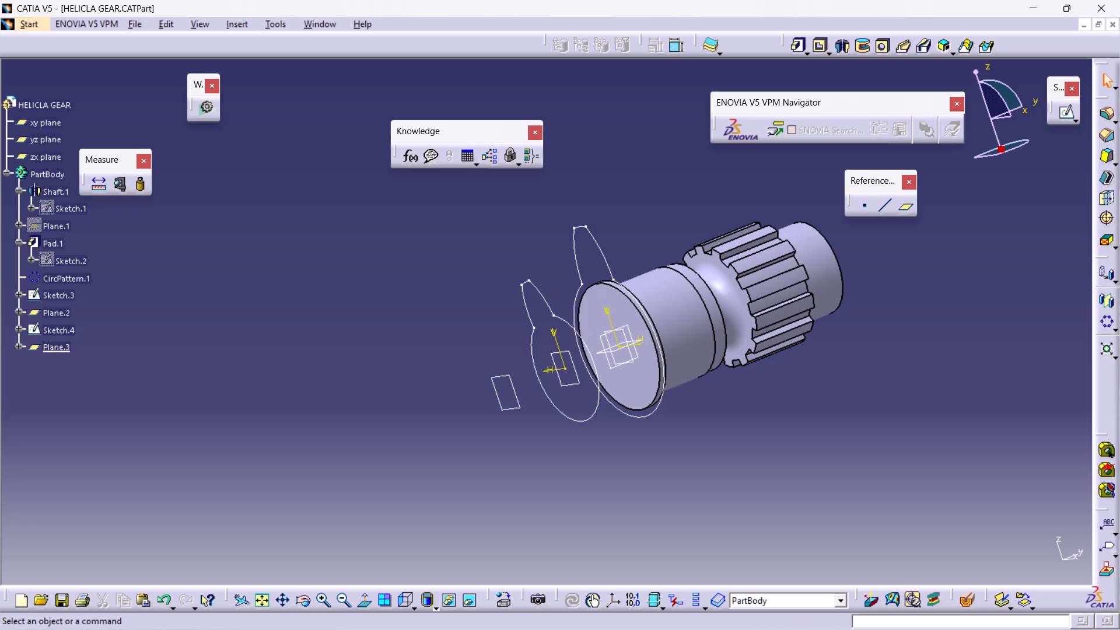
Start a sketch on the 95 mm offset plane, viewed facing the flanged end.
{"action": "left_click", "coordinate": [518, 404]}
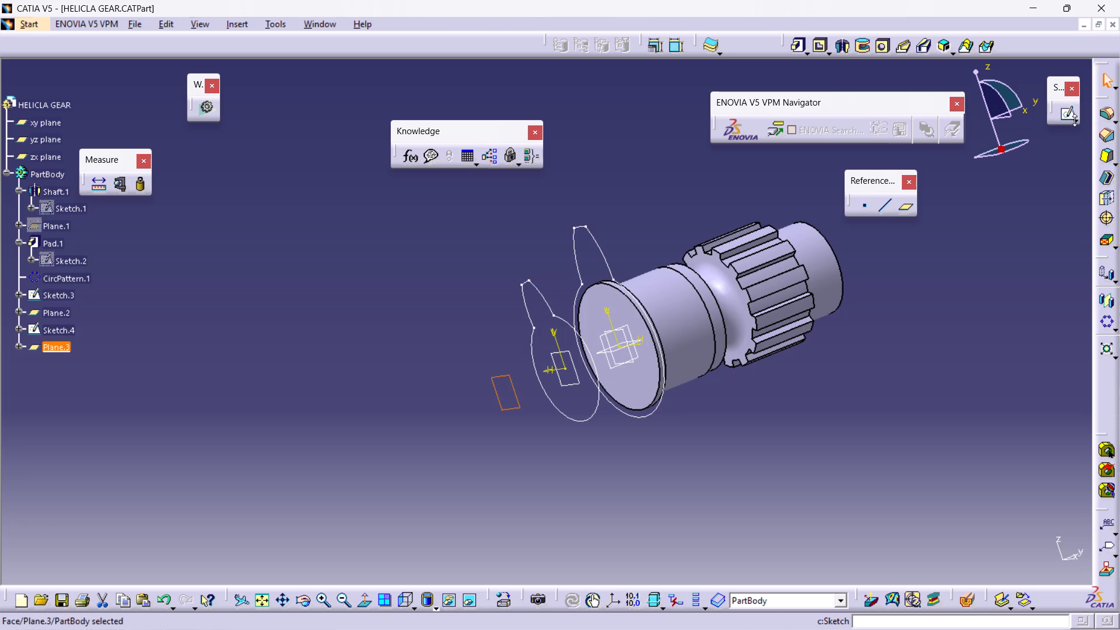
{"action": "left_click", "coordinate": [1072, 111]}
{"action": "left_click", "coordinate": [1066, 110]}
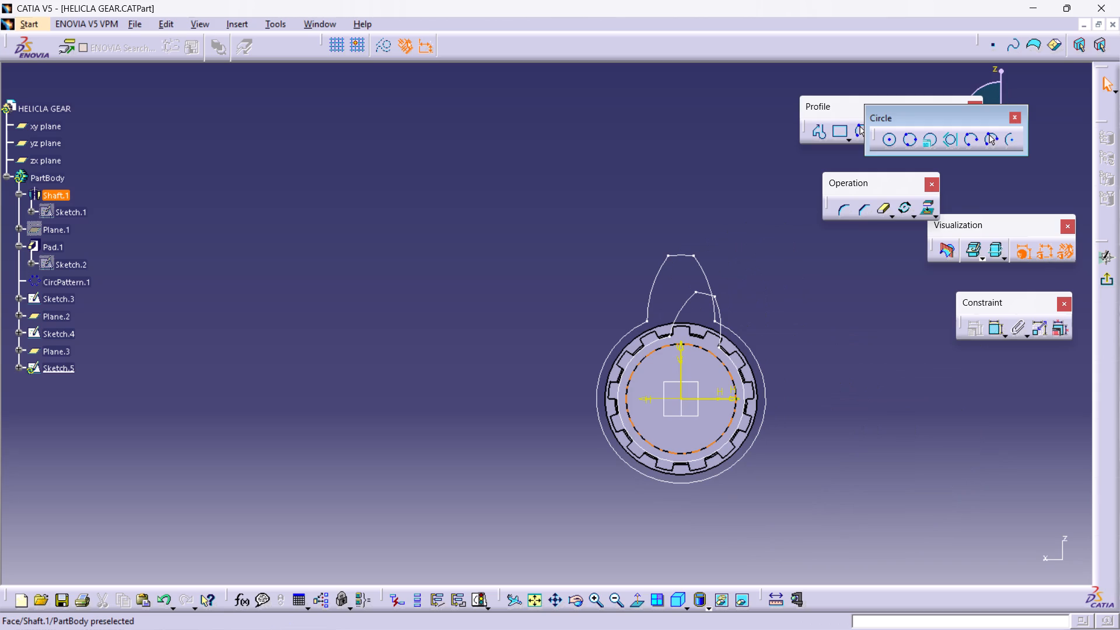
{"action": "left_click", "coordinate": [635, 606]}
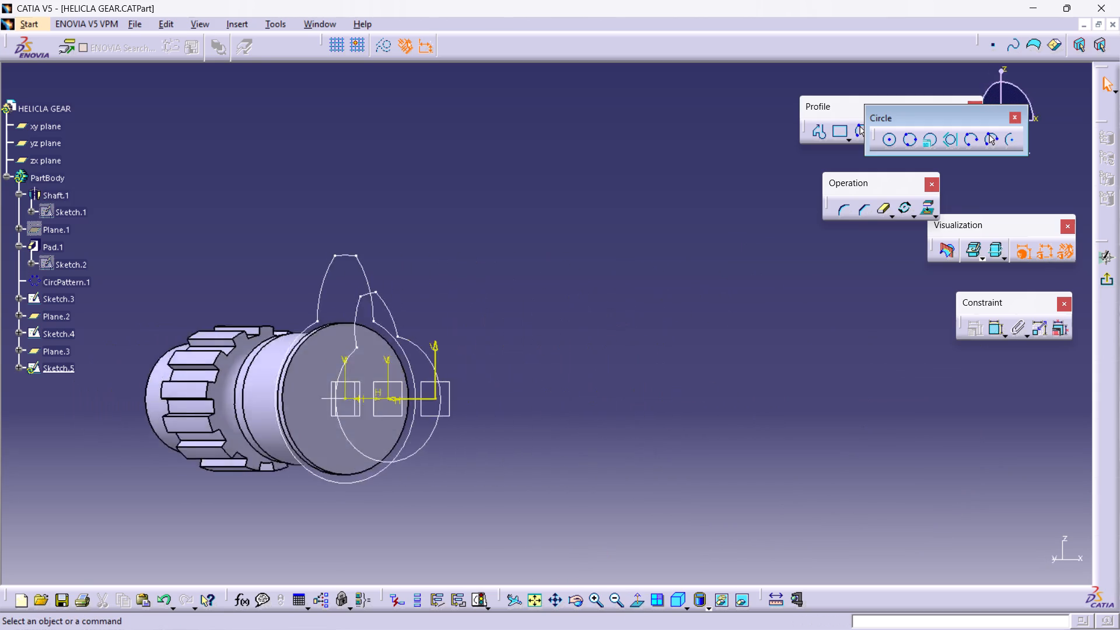
{"action": "middle_click_drag", "start_coordinate": [759, 436], "coordinate": [874, 467]}
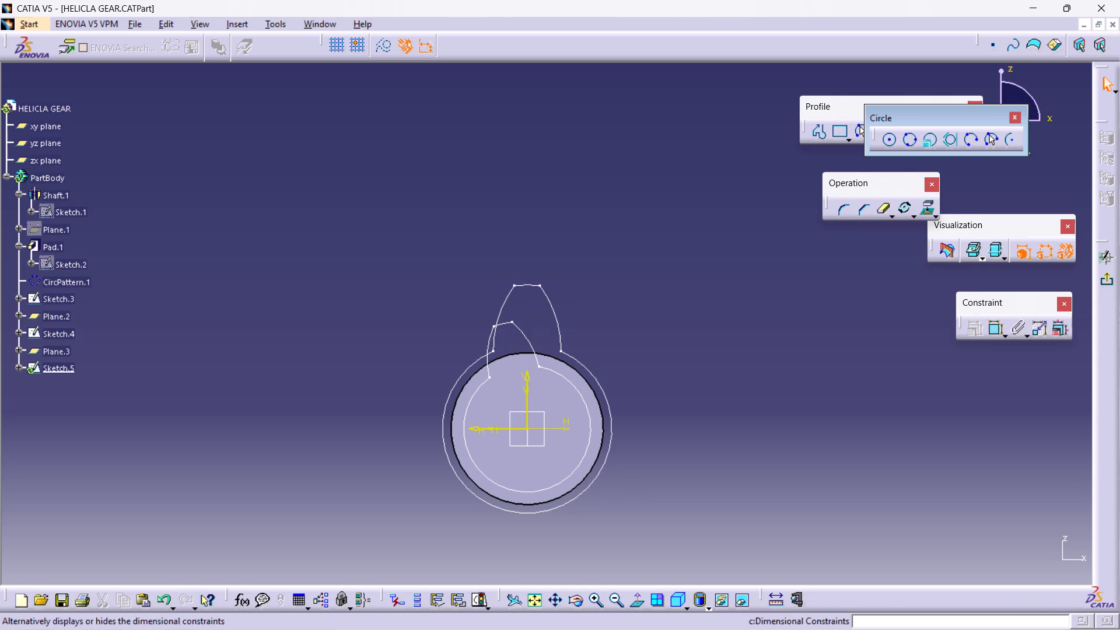
Project the full-size tooth profile's root arc, both flanks and tip edge onto the sketch plane.
{"action": "double_click", "coordinate": [924, 207]}
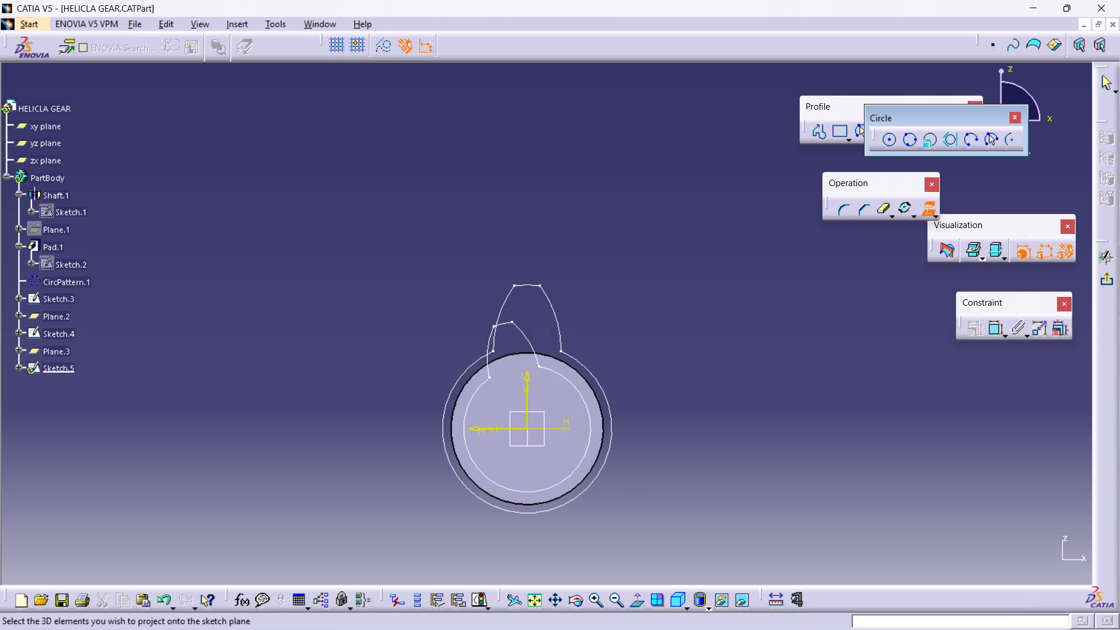
{"action": "left_click", "coordinate": [595, 478]}
{"action": "left_click", "coordinate": [558, 331], "text": "ctrl"}
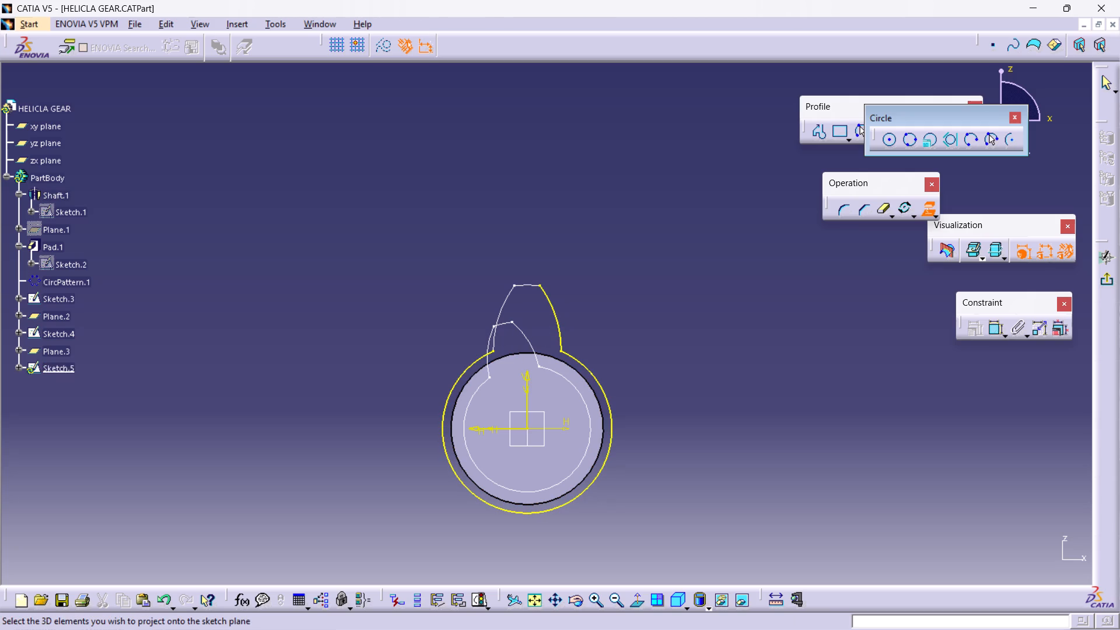
{"action": "left_click", "coordinate": [499, 309], "text": "ctrl"}
{"action": "left_click", "coordinate": [522, 283], "text": "ctrl"}
{"action": "left_click", "coordinate": [666, 334]}
{"action": "left_click", "coordinate": [605, 390], "text": "ctrl"}
{"action": "left_click", "coordinate": [625, 358]}
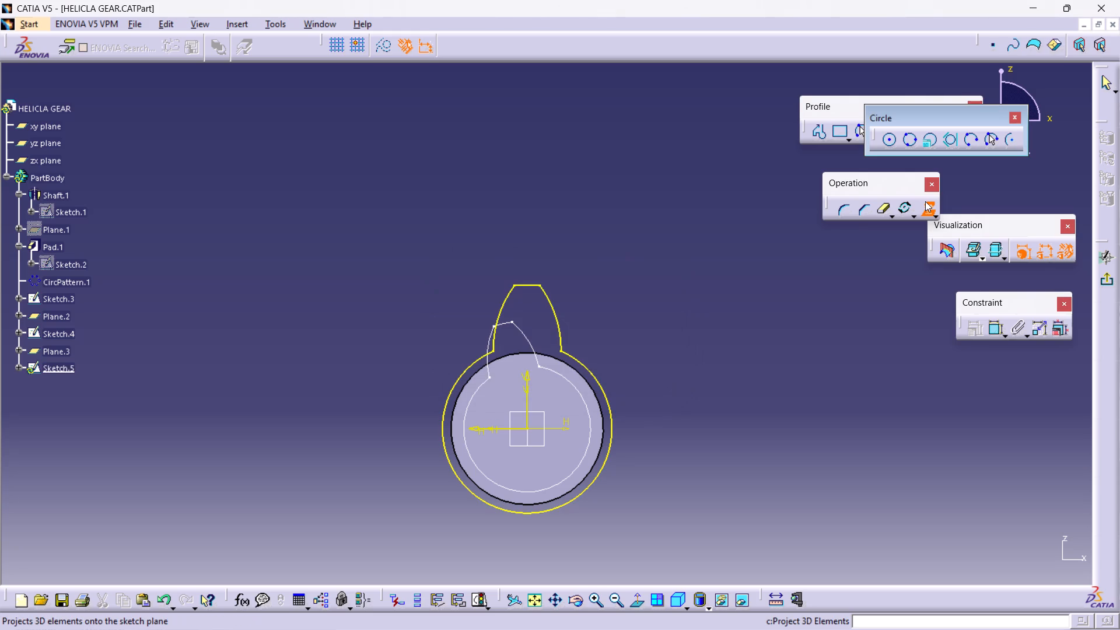
{"action": "left_click", "coordinate": [927, 203]}
{"action": "left_click", "coordinate": [850, 334]}
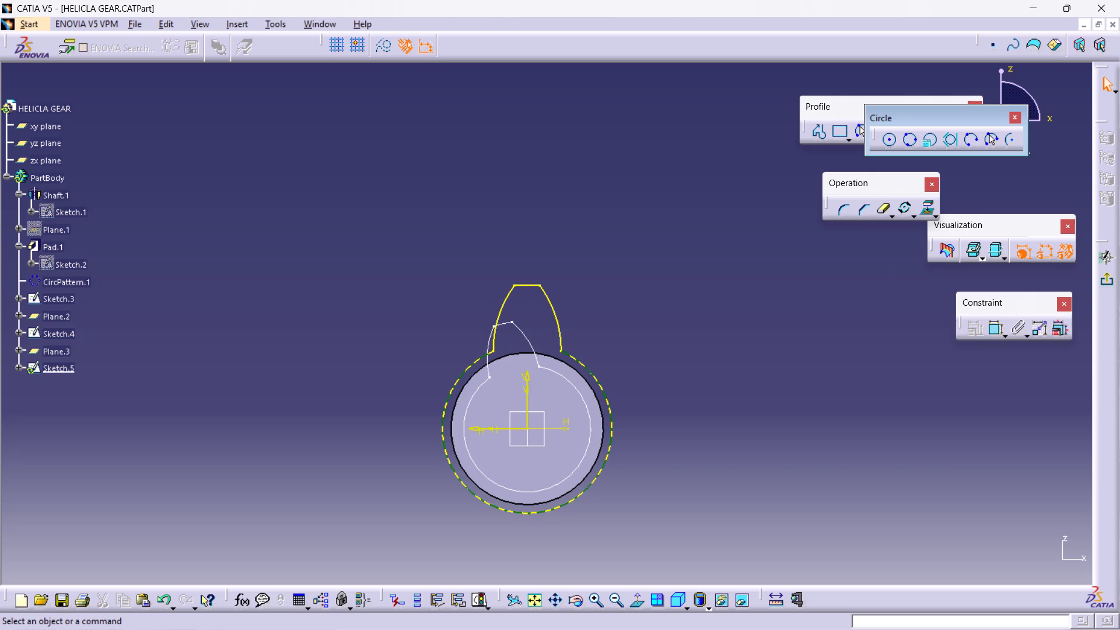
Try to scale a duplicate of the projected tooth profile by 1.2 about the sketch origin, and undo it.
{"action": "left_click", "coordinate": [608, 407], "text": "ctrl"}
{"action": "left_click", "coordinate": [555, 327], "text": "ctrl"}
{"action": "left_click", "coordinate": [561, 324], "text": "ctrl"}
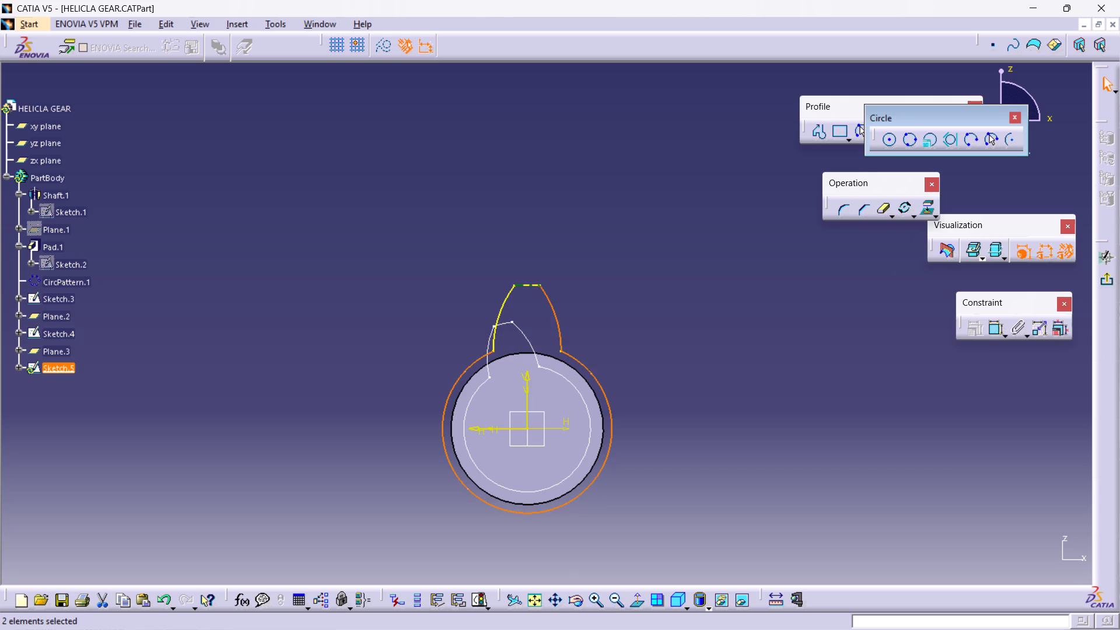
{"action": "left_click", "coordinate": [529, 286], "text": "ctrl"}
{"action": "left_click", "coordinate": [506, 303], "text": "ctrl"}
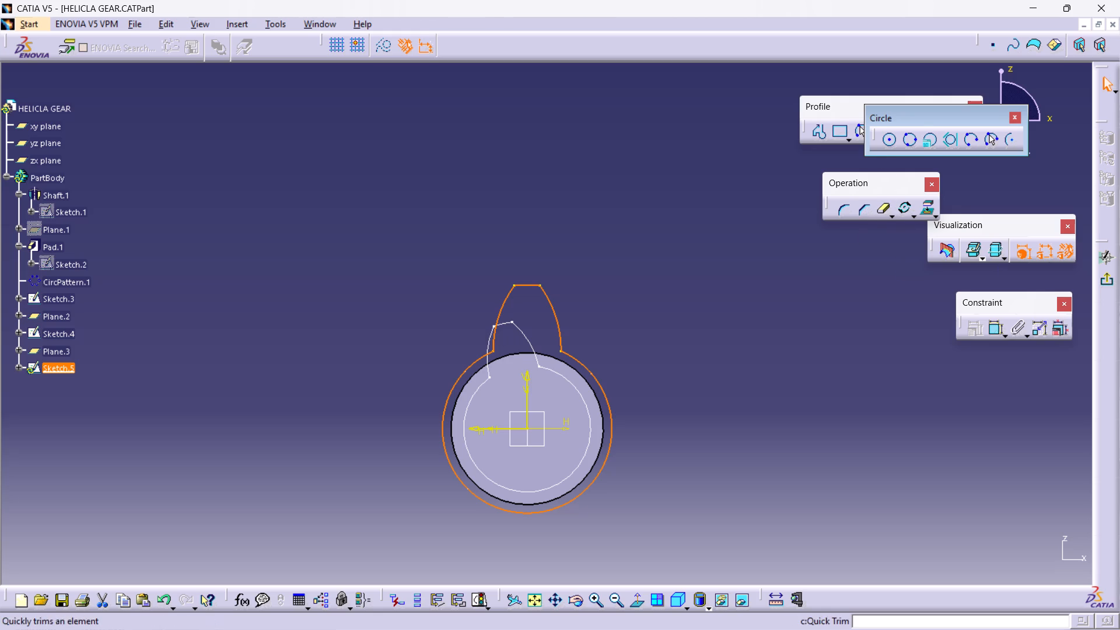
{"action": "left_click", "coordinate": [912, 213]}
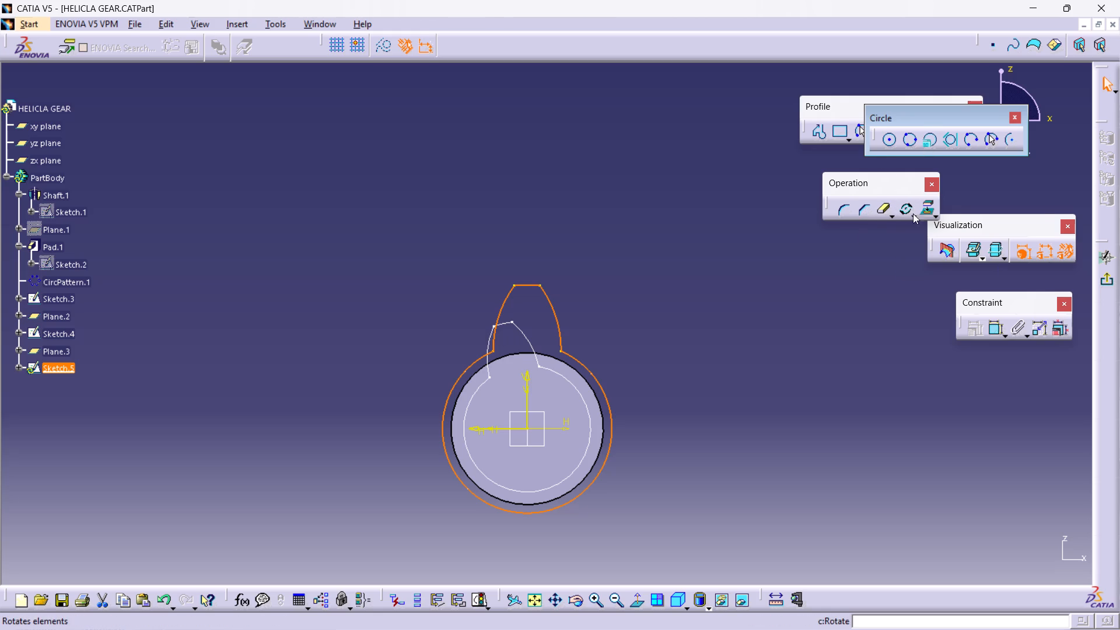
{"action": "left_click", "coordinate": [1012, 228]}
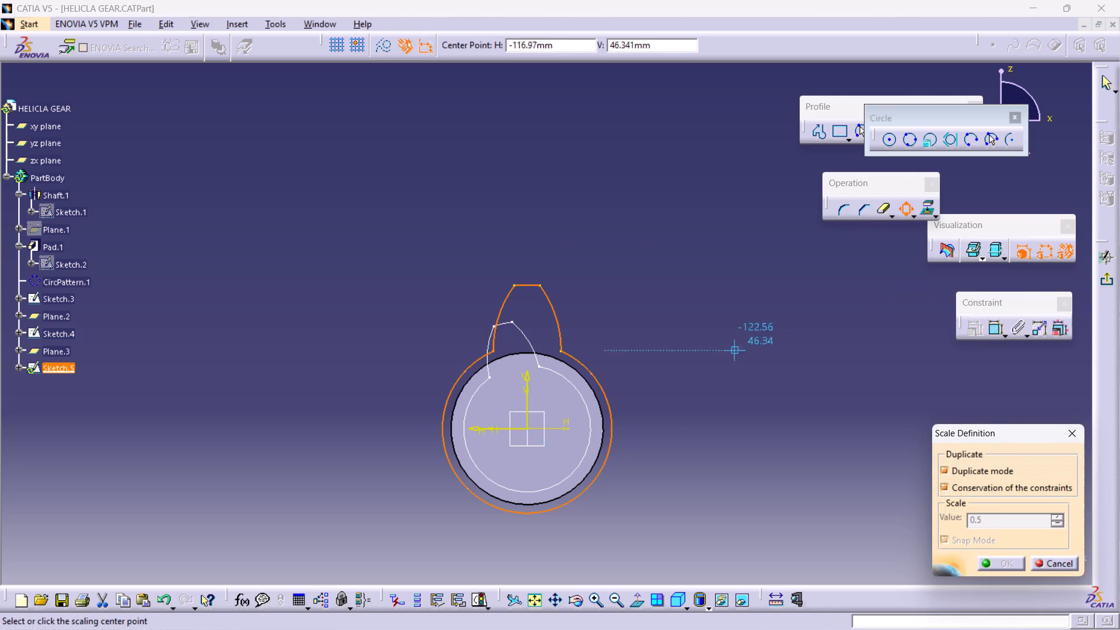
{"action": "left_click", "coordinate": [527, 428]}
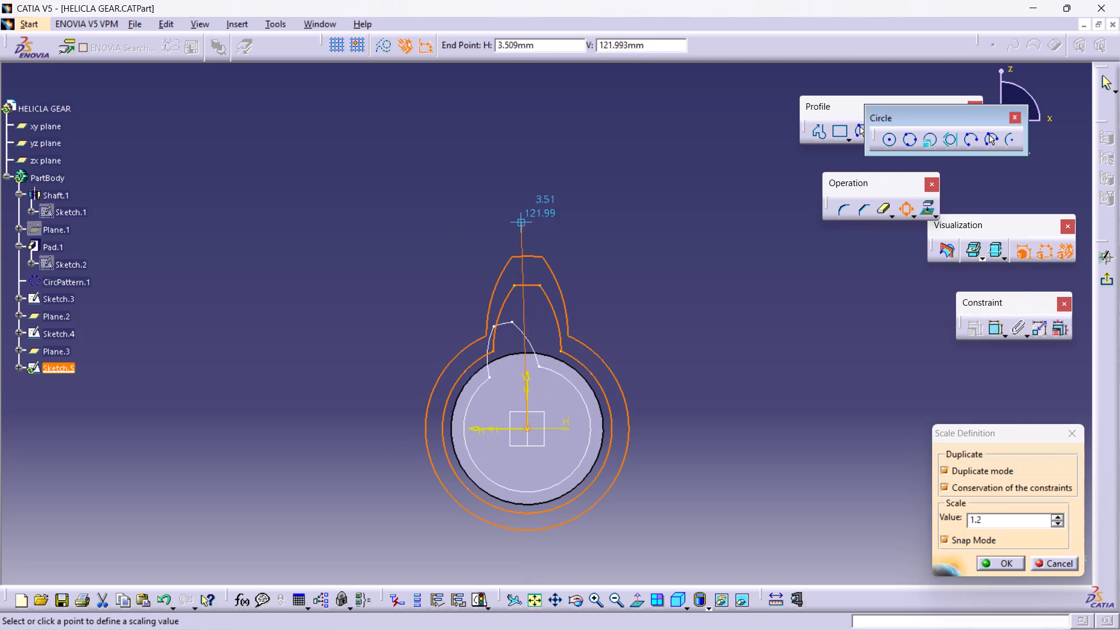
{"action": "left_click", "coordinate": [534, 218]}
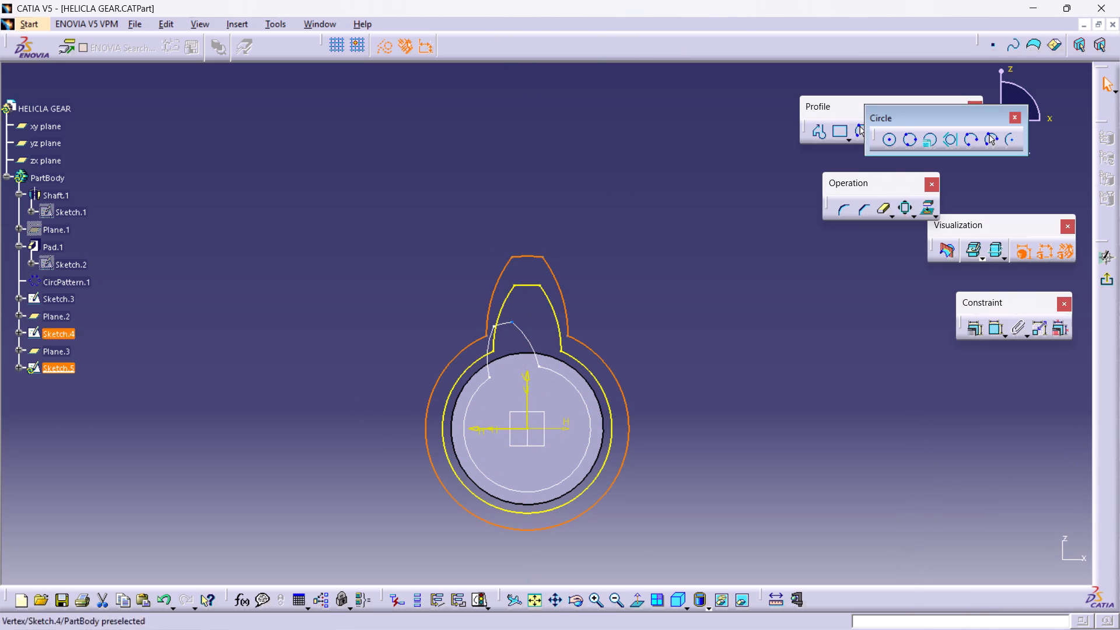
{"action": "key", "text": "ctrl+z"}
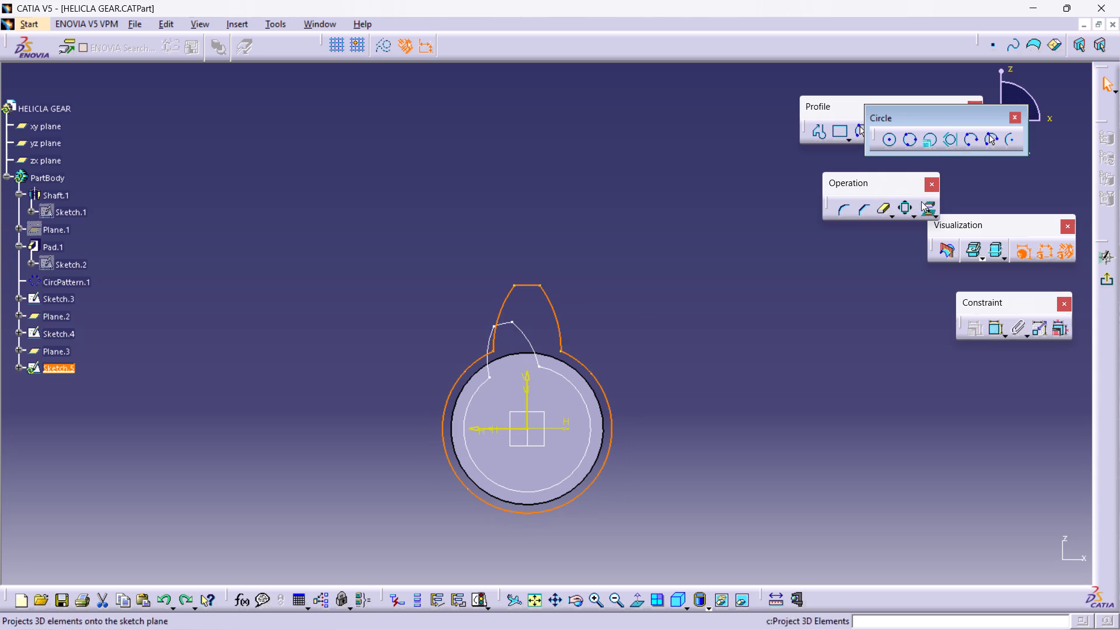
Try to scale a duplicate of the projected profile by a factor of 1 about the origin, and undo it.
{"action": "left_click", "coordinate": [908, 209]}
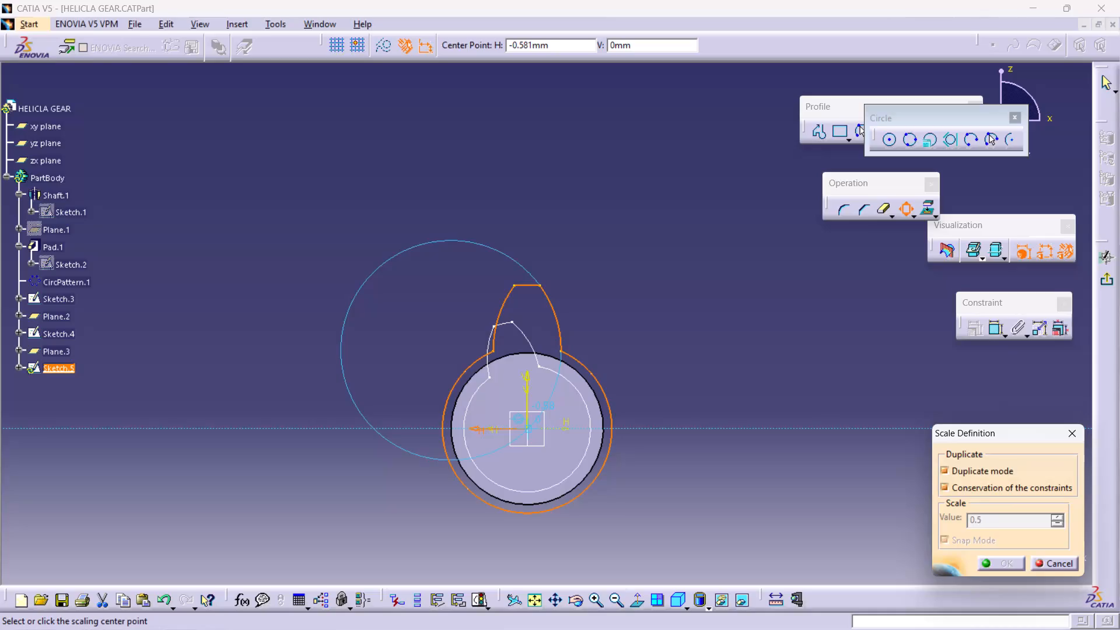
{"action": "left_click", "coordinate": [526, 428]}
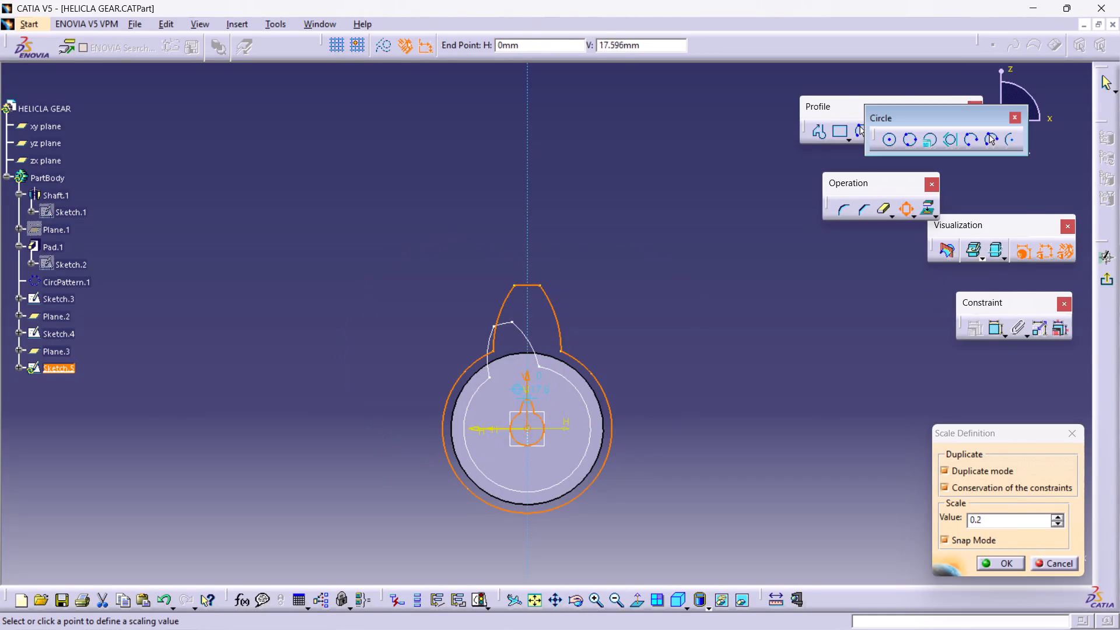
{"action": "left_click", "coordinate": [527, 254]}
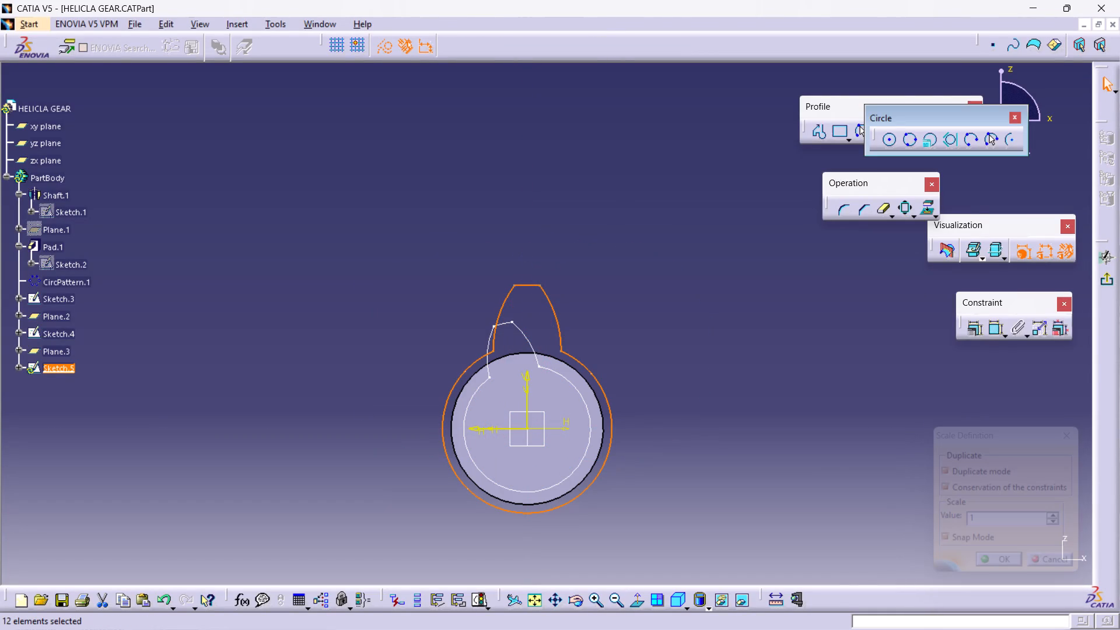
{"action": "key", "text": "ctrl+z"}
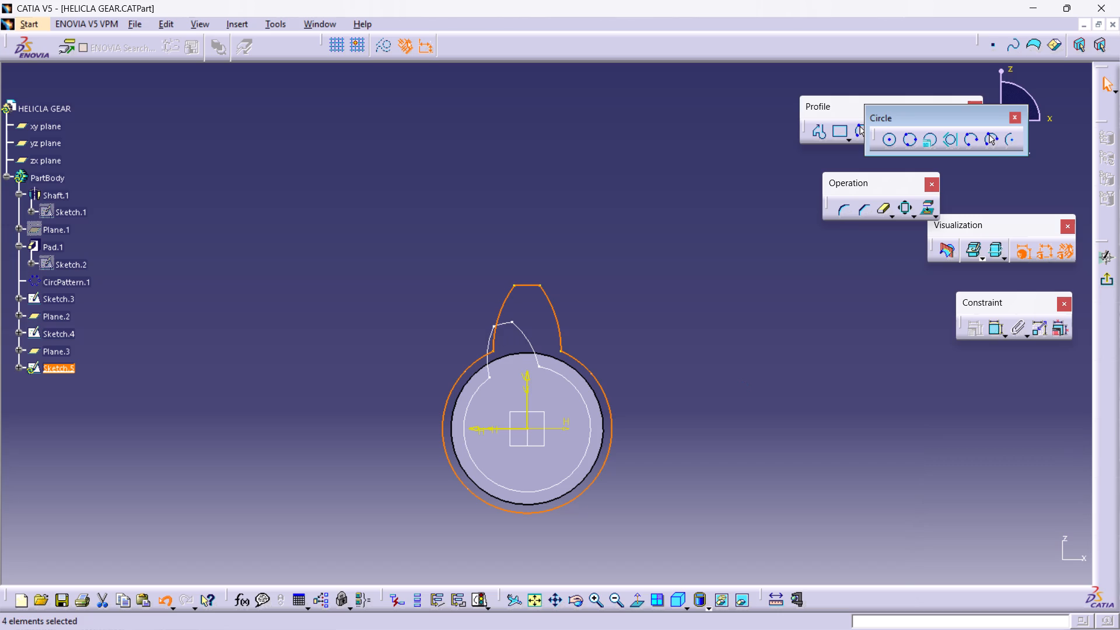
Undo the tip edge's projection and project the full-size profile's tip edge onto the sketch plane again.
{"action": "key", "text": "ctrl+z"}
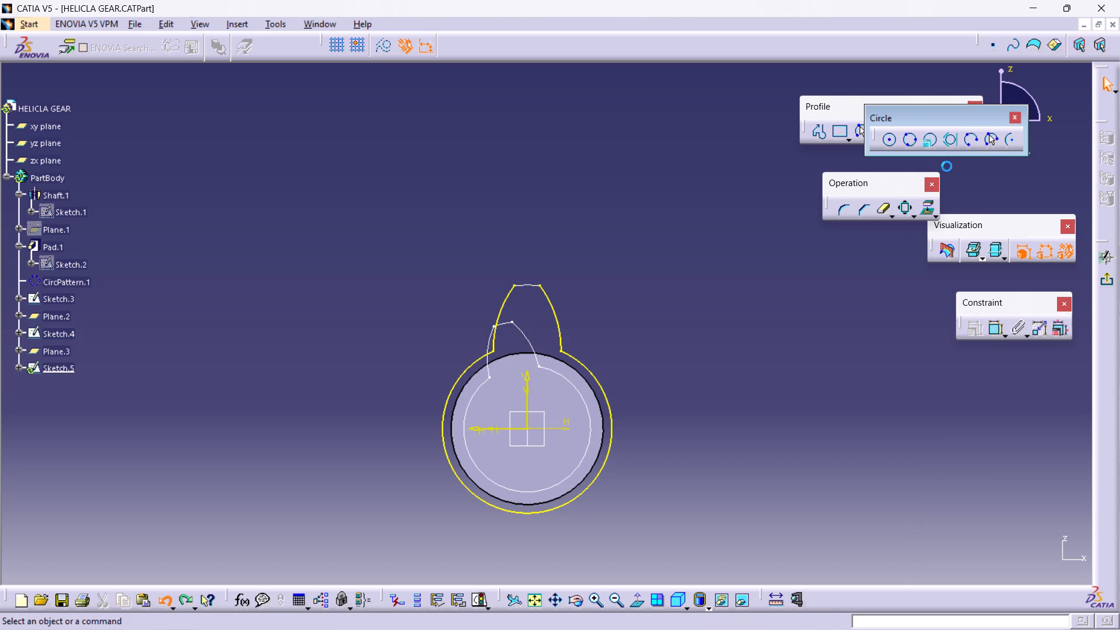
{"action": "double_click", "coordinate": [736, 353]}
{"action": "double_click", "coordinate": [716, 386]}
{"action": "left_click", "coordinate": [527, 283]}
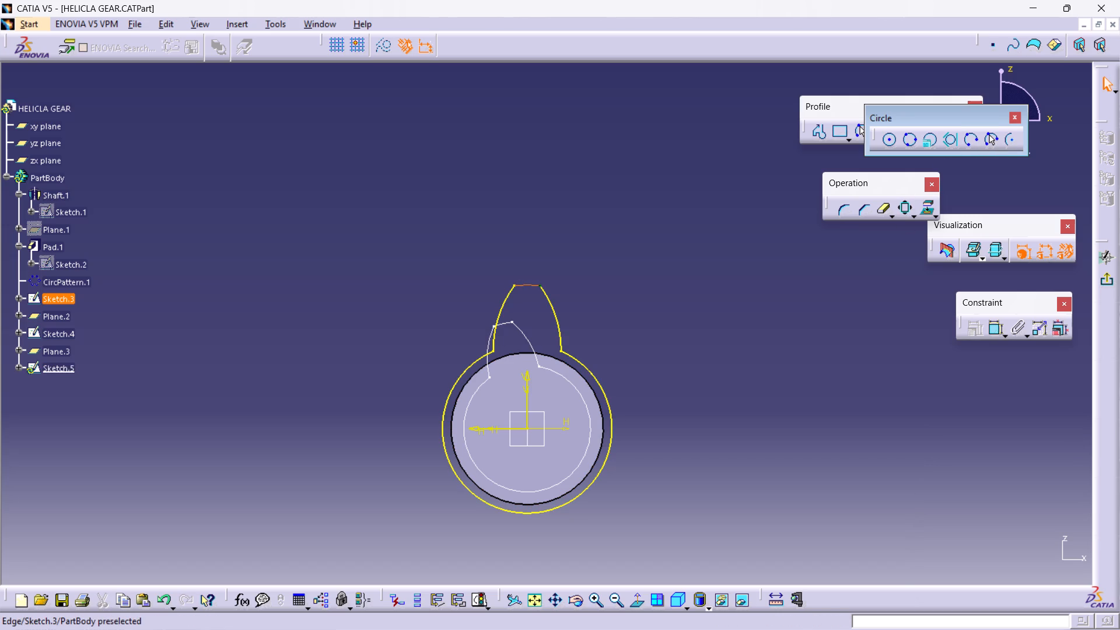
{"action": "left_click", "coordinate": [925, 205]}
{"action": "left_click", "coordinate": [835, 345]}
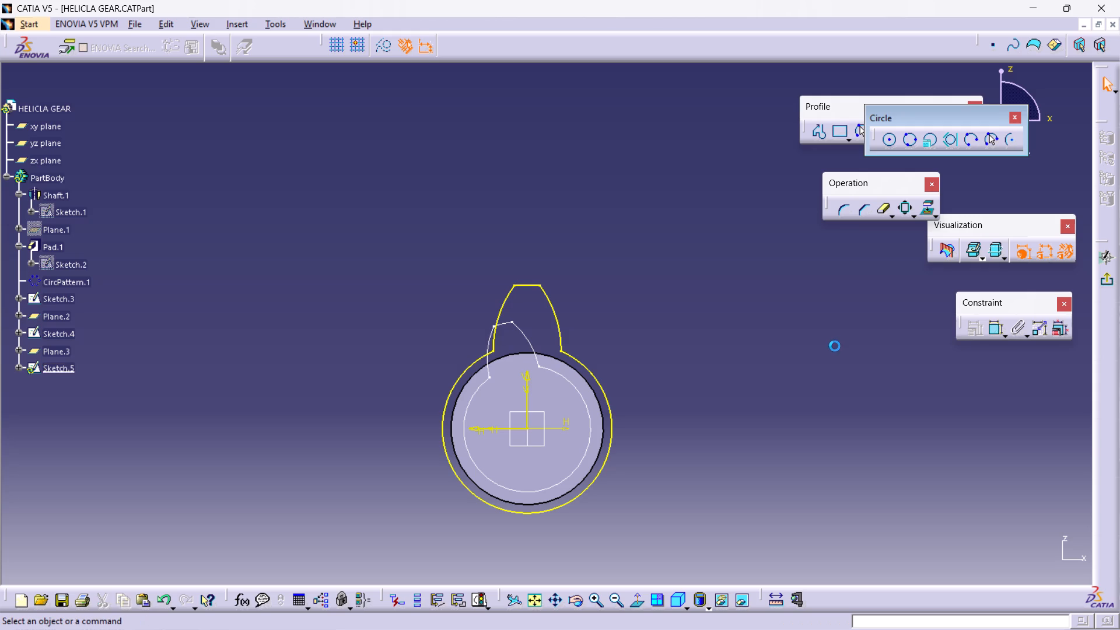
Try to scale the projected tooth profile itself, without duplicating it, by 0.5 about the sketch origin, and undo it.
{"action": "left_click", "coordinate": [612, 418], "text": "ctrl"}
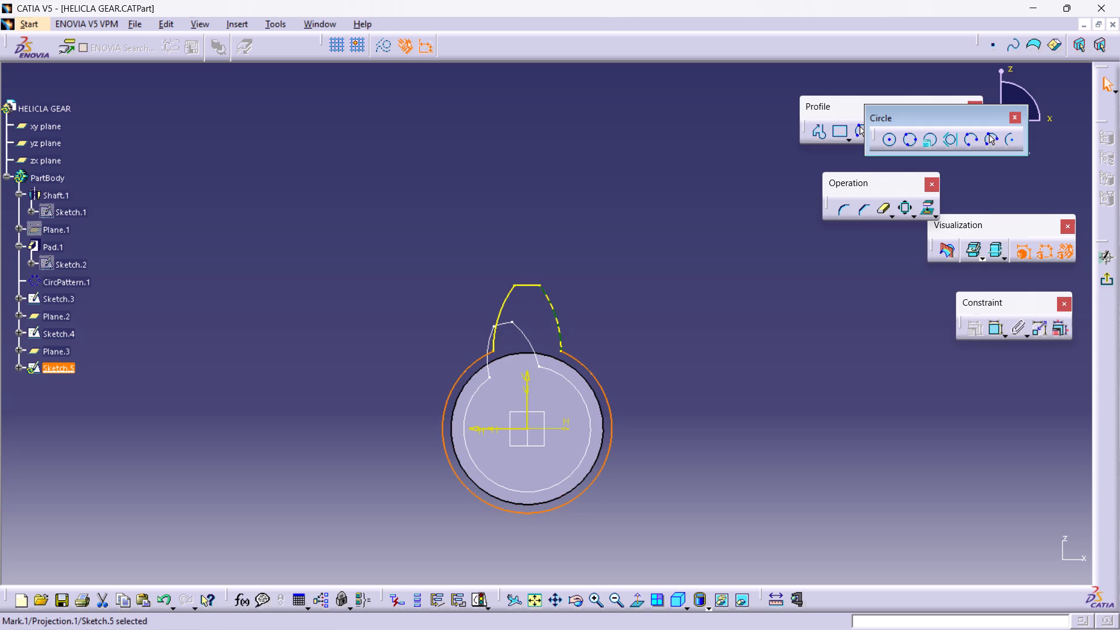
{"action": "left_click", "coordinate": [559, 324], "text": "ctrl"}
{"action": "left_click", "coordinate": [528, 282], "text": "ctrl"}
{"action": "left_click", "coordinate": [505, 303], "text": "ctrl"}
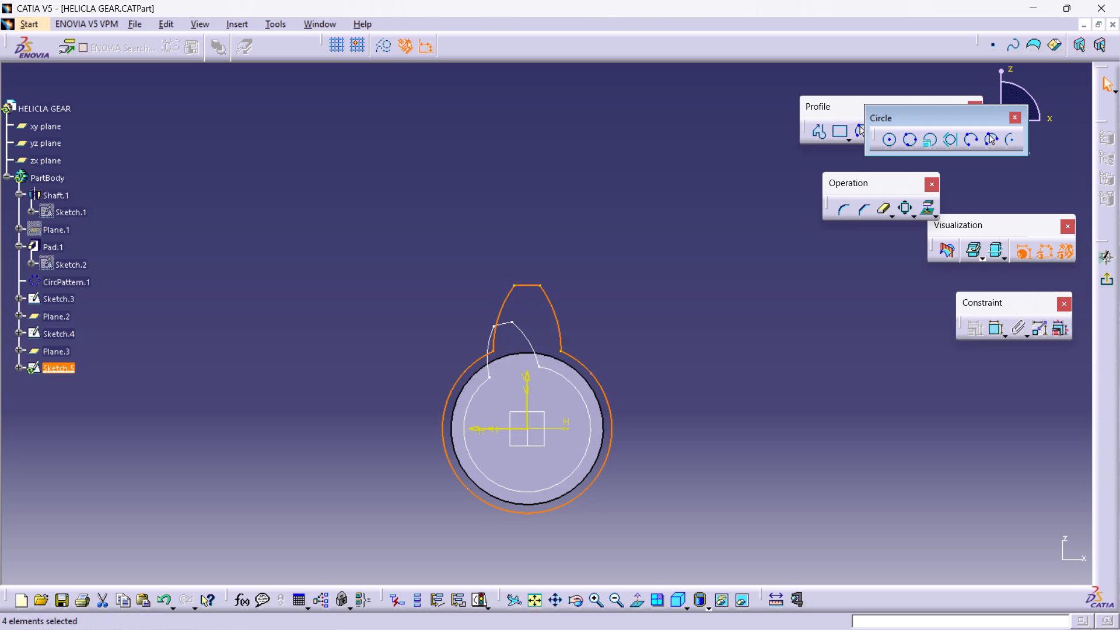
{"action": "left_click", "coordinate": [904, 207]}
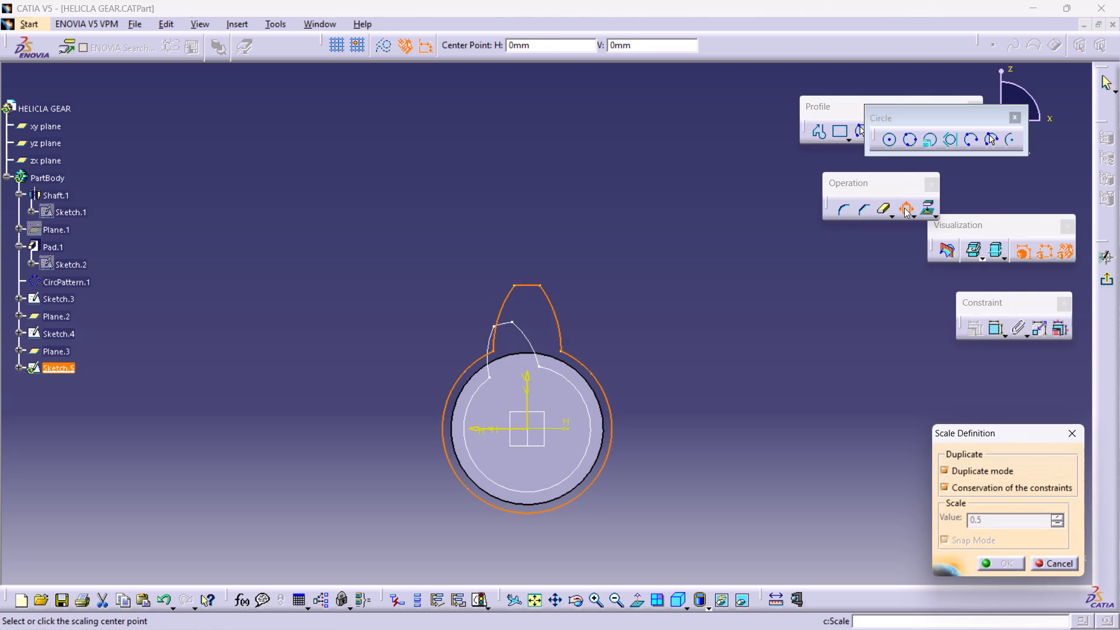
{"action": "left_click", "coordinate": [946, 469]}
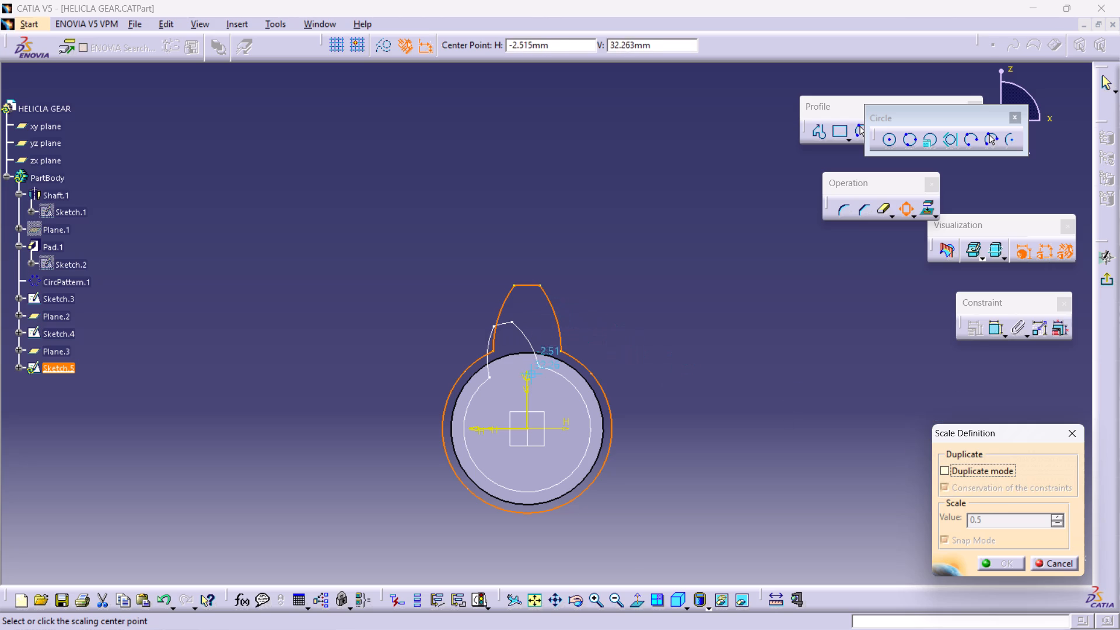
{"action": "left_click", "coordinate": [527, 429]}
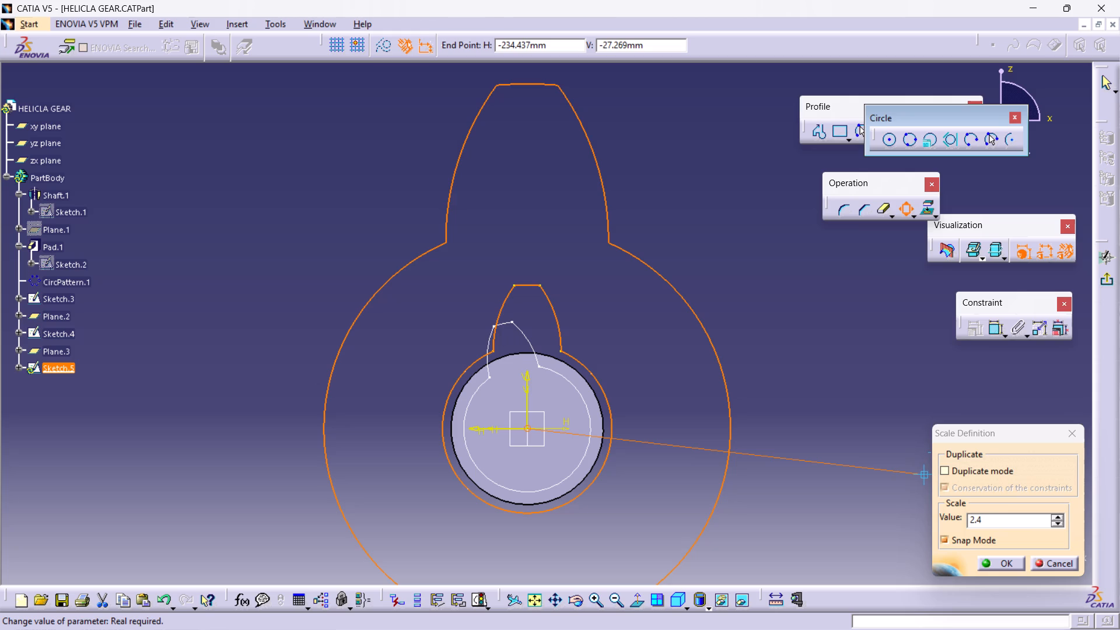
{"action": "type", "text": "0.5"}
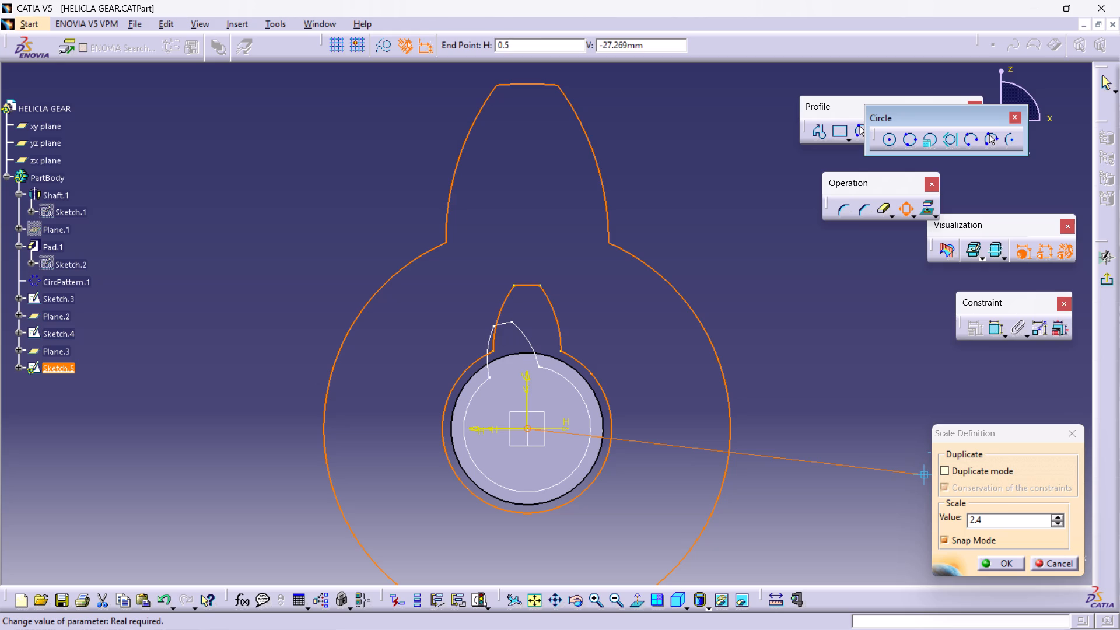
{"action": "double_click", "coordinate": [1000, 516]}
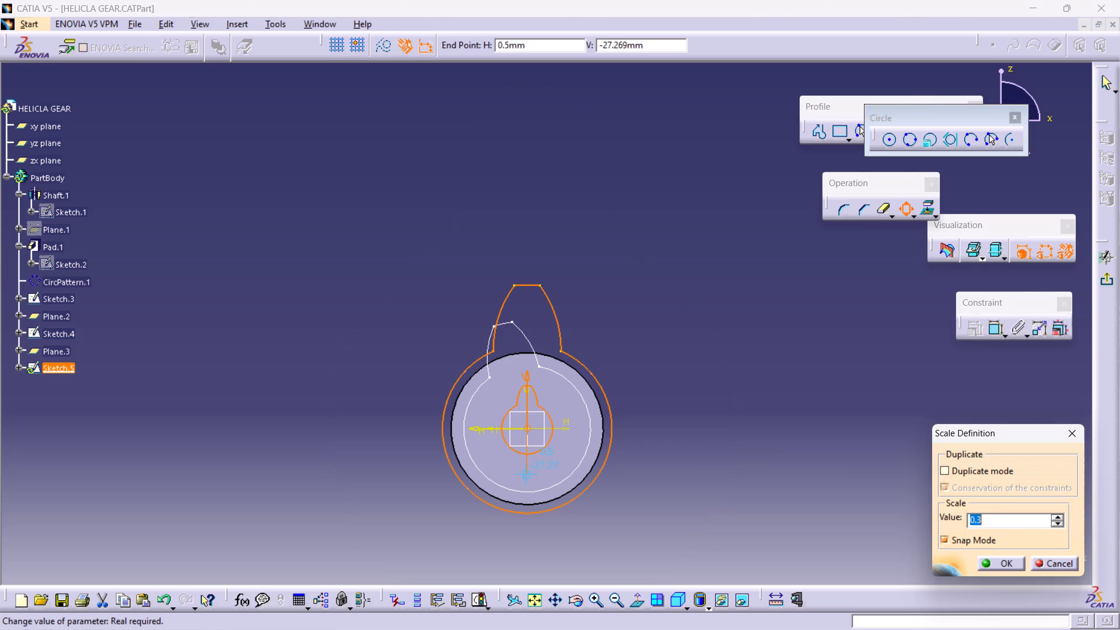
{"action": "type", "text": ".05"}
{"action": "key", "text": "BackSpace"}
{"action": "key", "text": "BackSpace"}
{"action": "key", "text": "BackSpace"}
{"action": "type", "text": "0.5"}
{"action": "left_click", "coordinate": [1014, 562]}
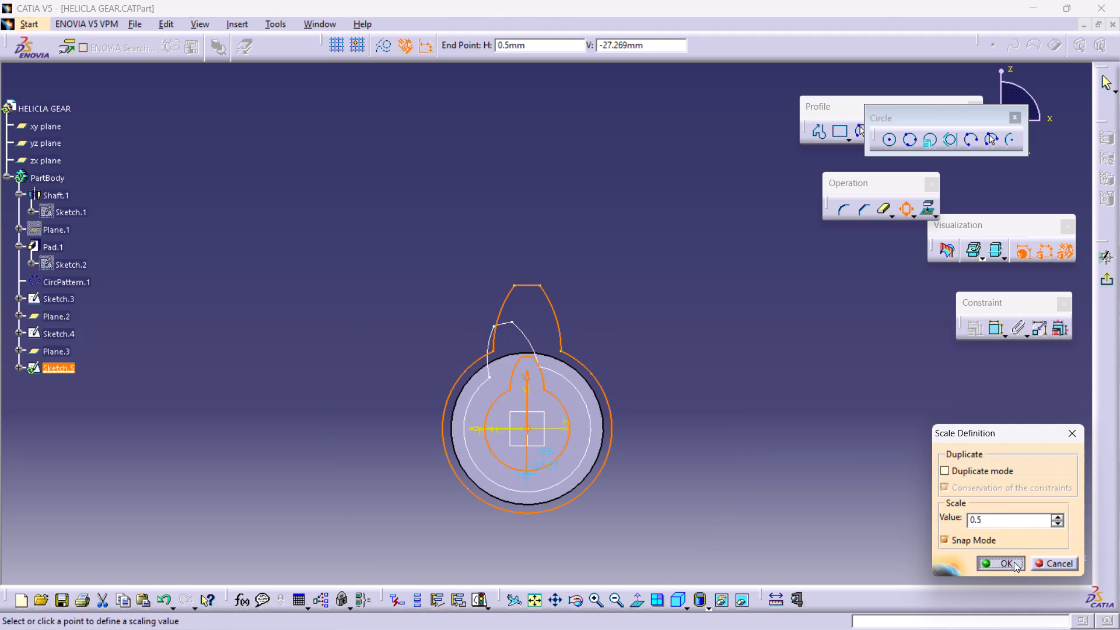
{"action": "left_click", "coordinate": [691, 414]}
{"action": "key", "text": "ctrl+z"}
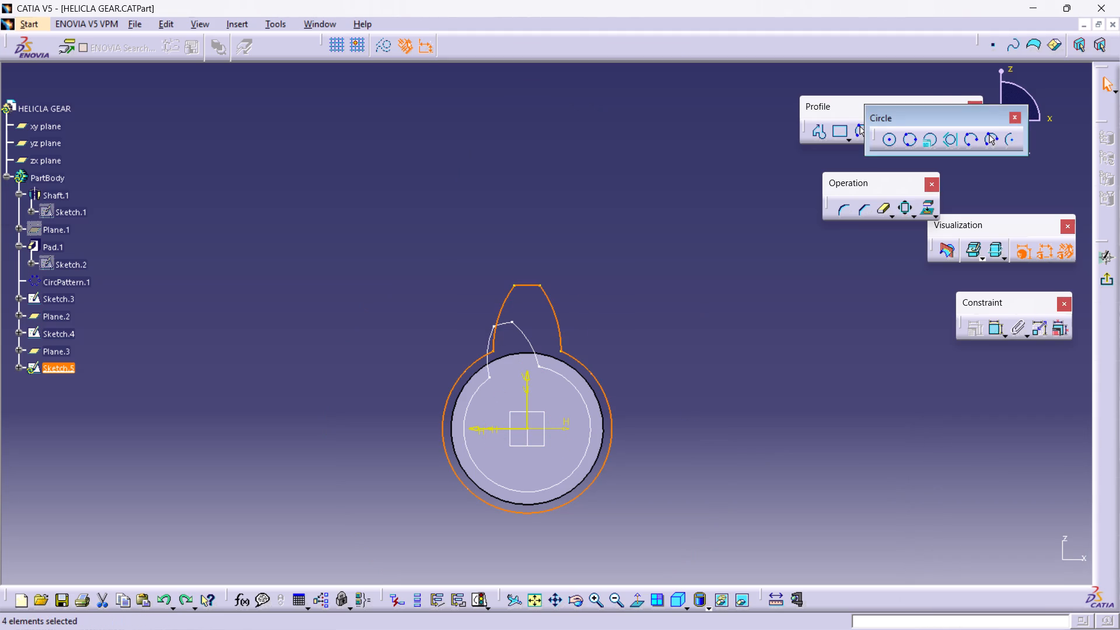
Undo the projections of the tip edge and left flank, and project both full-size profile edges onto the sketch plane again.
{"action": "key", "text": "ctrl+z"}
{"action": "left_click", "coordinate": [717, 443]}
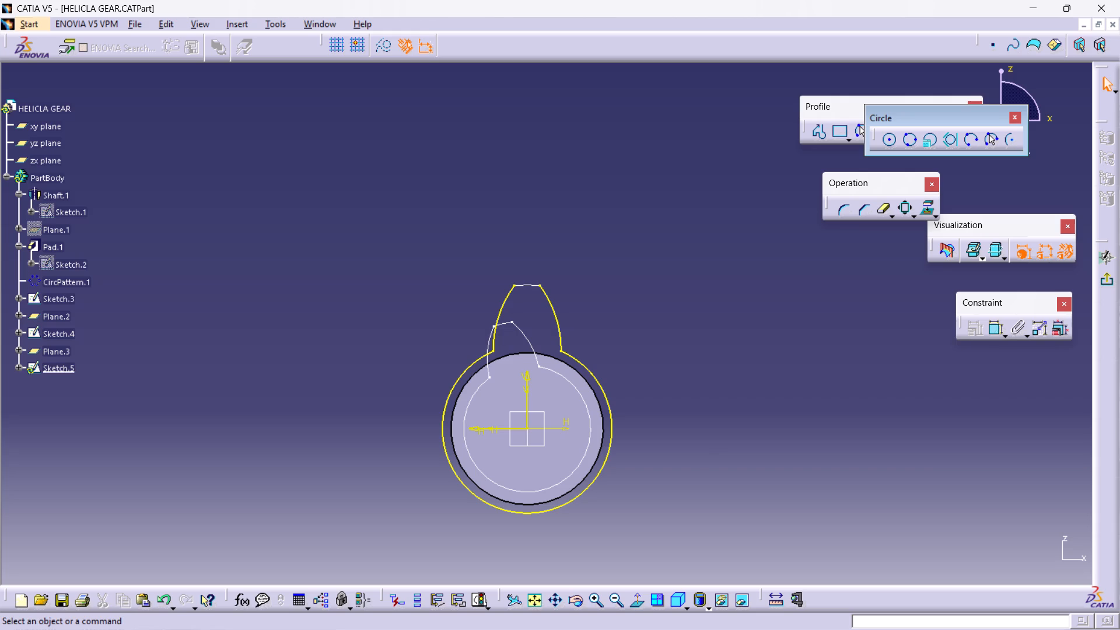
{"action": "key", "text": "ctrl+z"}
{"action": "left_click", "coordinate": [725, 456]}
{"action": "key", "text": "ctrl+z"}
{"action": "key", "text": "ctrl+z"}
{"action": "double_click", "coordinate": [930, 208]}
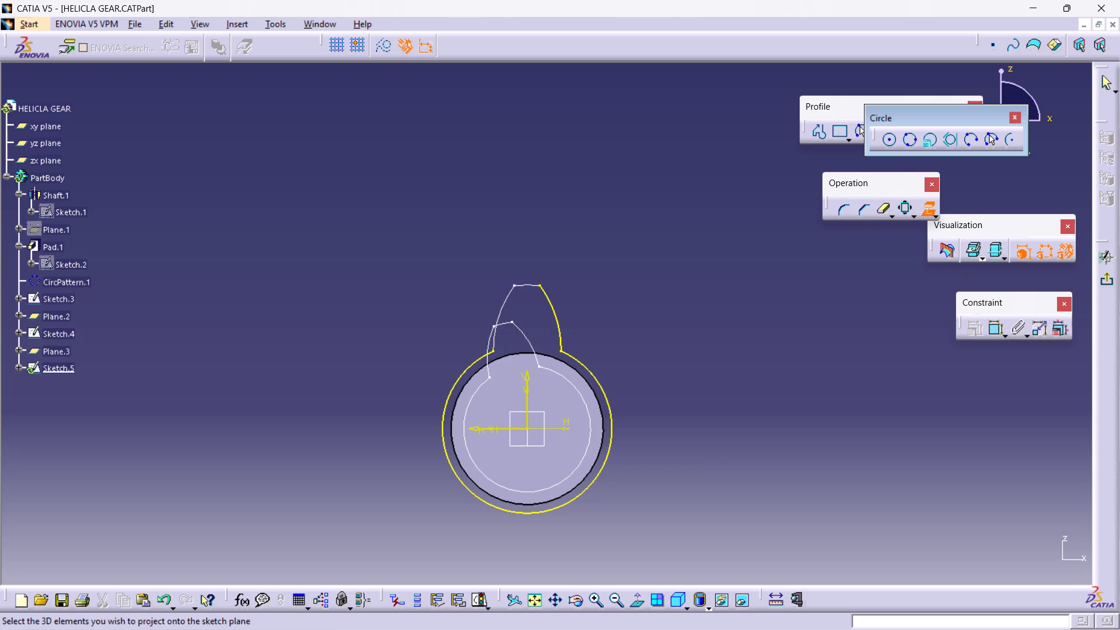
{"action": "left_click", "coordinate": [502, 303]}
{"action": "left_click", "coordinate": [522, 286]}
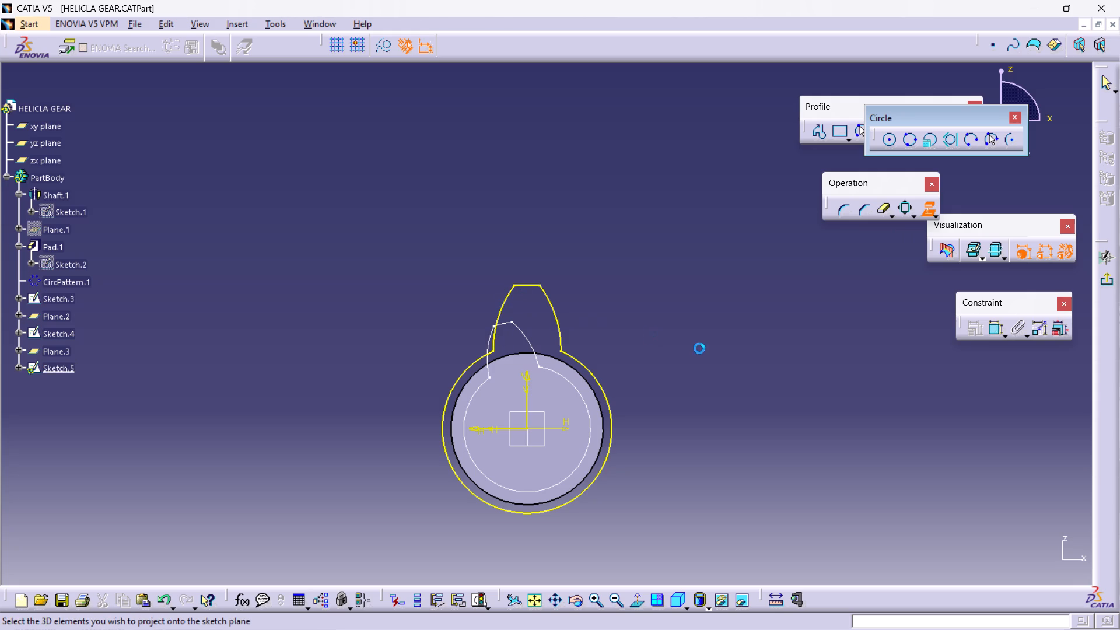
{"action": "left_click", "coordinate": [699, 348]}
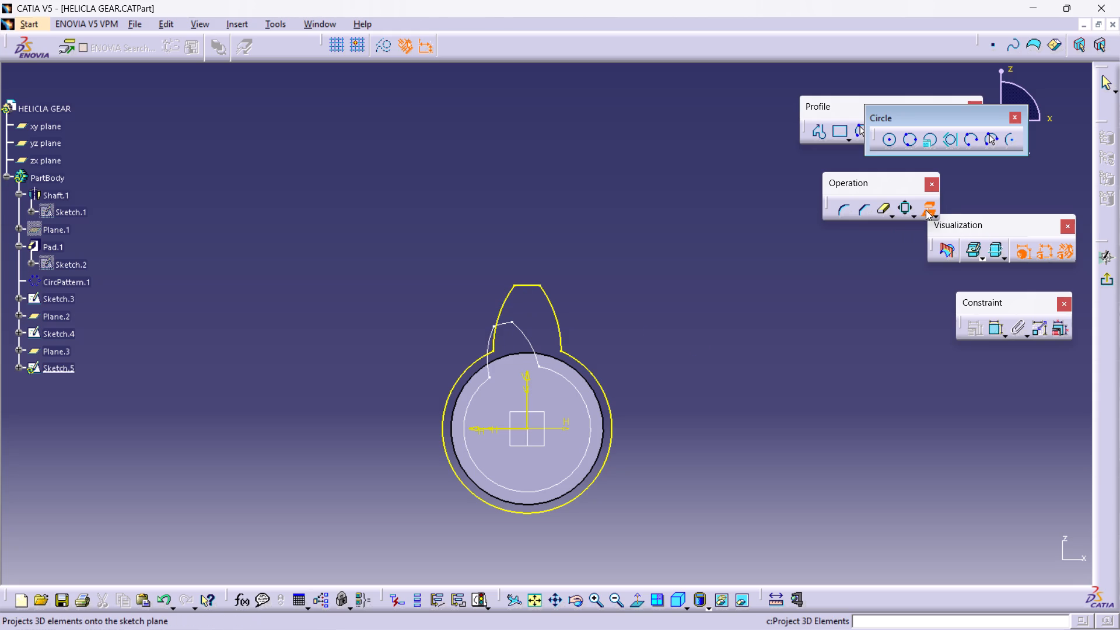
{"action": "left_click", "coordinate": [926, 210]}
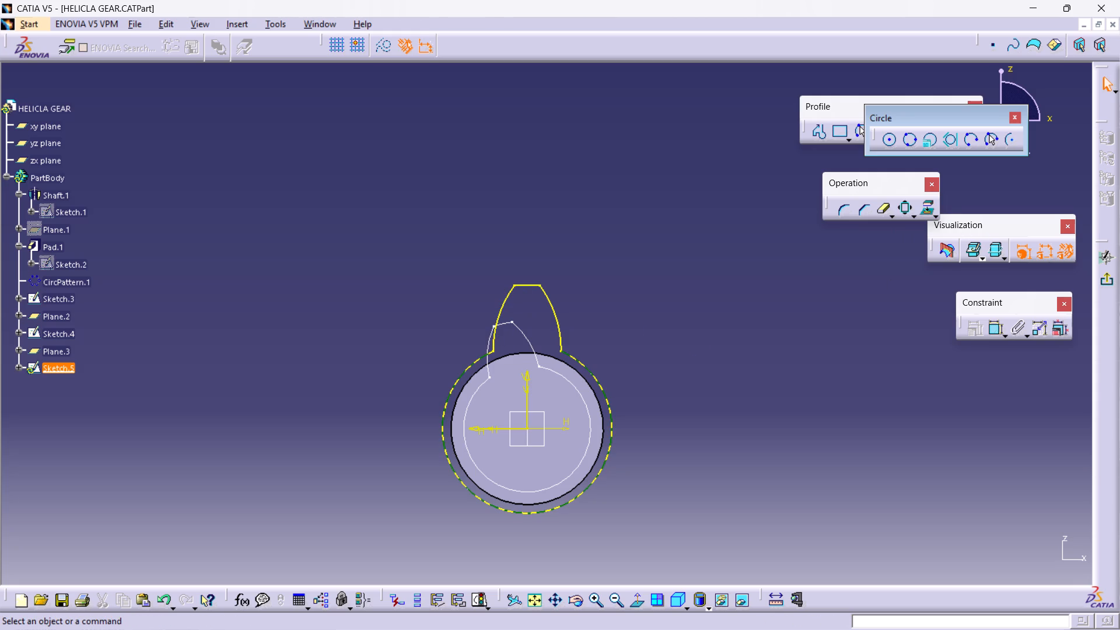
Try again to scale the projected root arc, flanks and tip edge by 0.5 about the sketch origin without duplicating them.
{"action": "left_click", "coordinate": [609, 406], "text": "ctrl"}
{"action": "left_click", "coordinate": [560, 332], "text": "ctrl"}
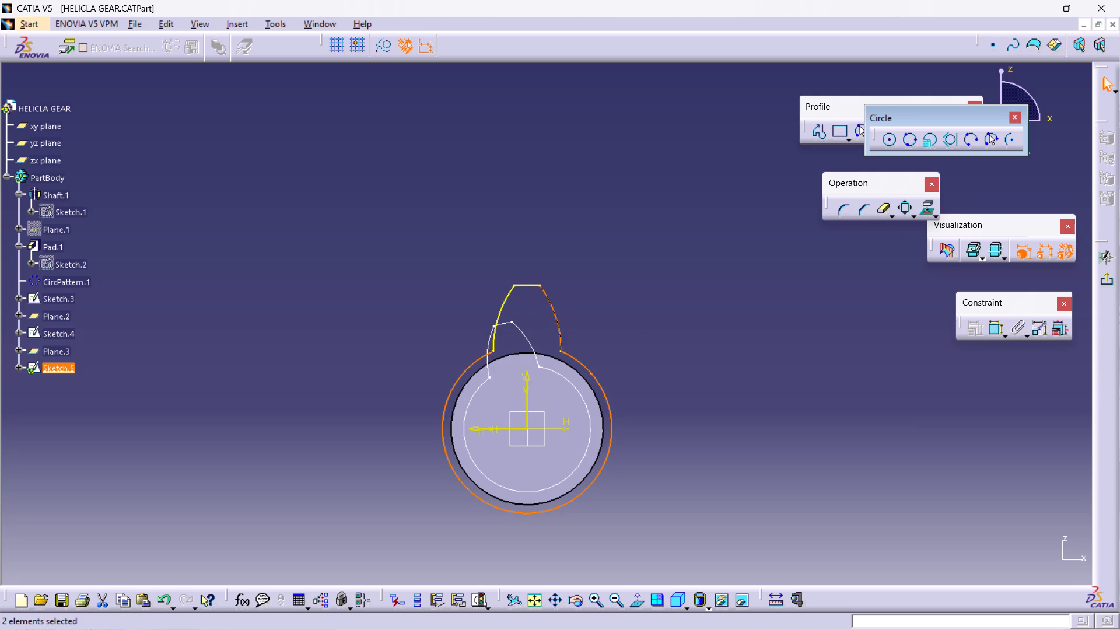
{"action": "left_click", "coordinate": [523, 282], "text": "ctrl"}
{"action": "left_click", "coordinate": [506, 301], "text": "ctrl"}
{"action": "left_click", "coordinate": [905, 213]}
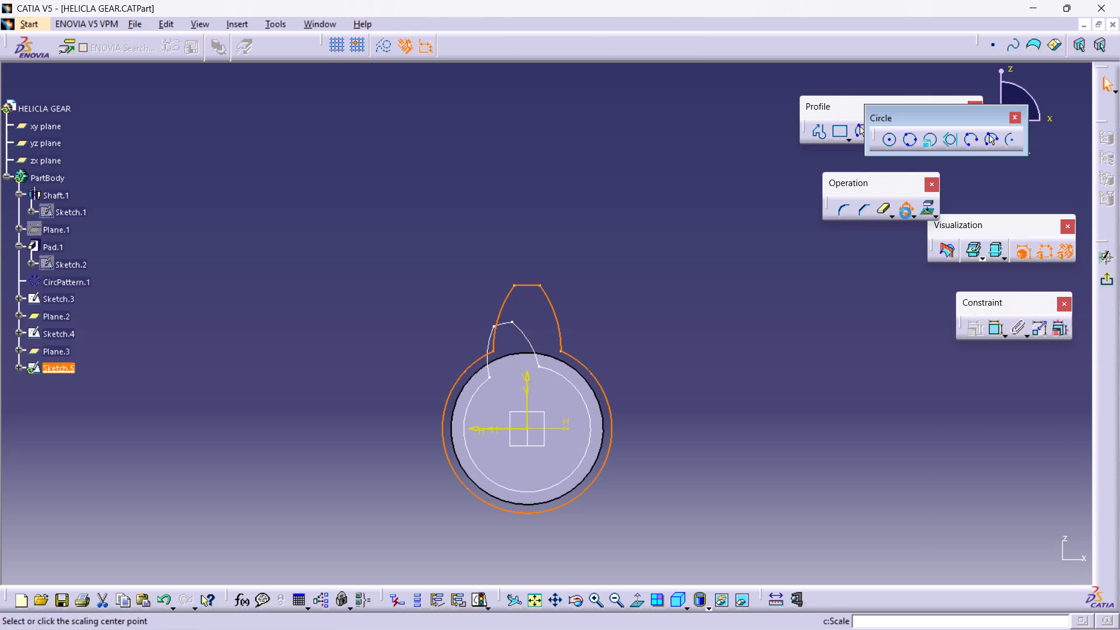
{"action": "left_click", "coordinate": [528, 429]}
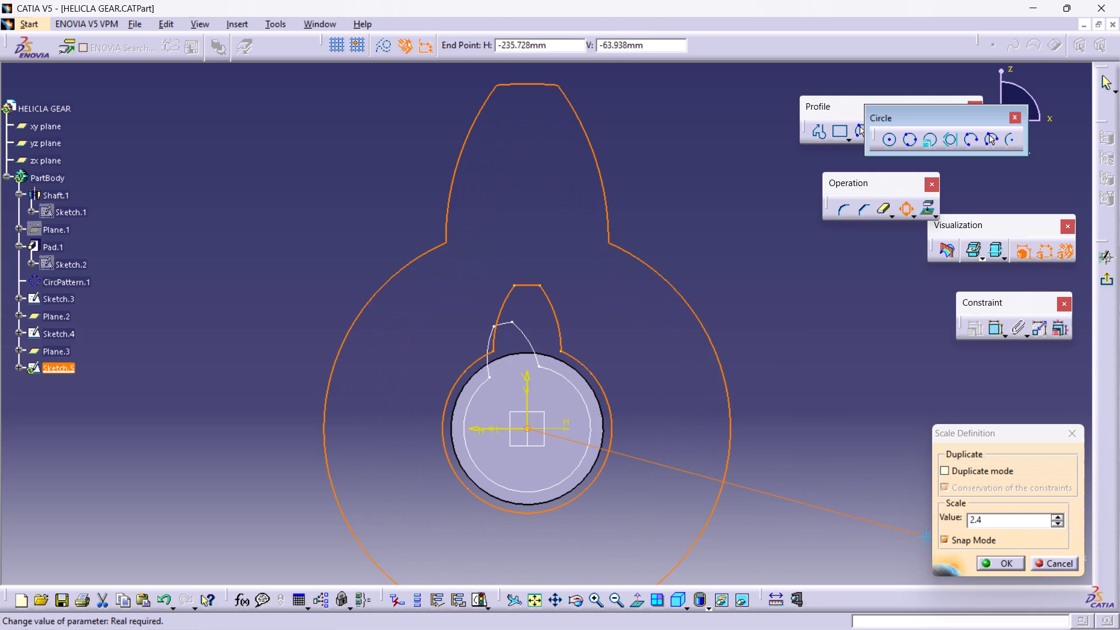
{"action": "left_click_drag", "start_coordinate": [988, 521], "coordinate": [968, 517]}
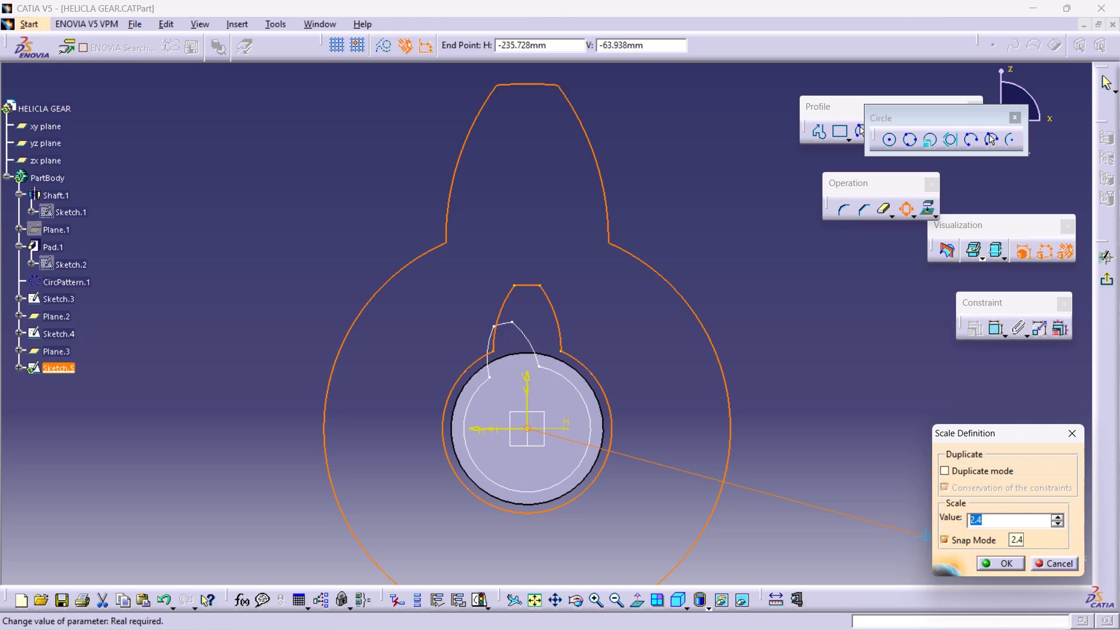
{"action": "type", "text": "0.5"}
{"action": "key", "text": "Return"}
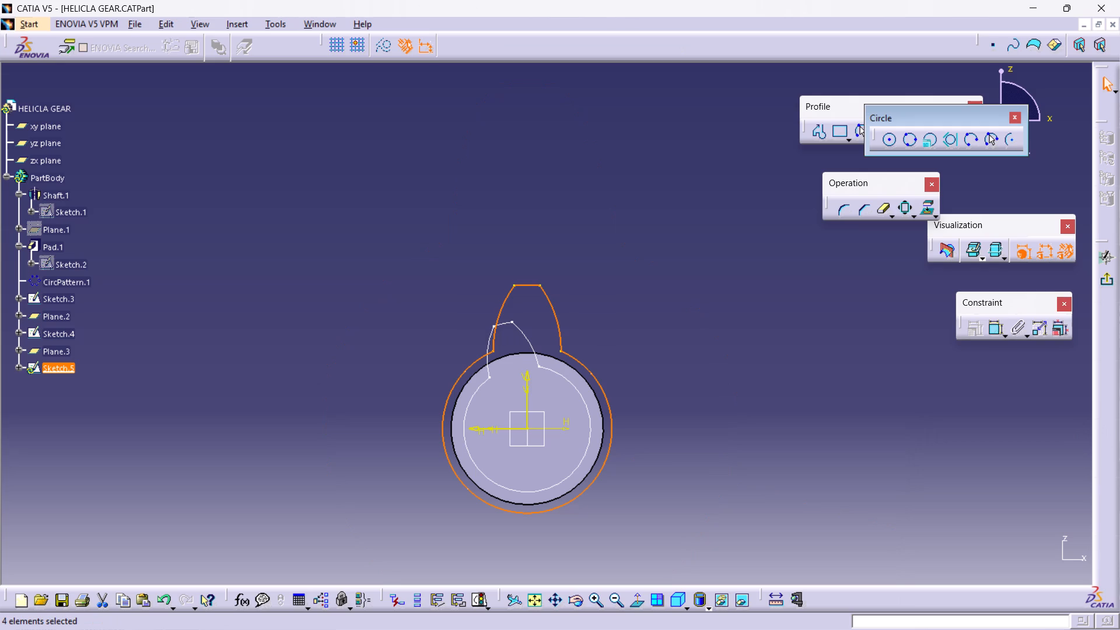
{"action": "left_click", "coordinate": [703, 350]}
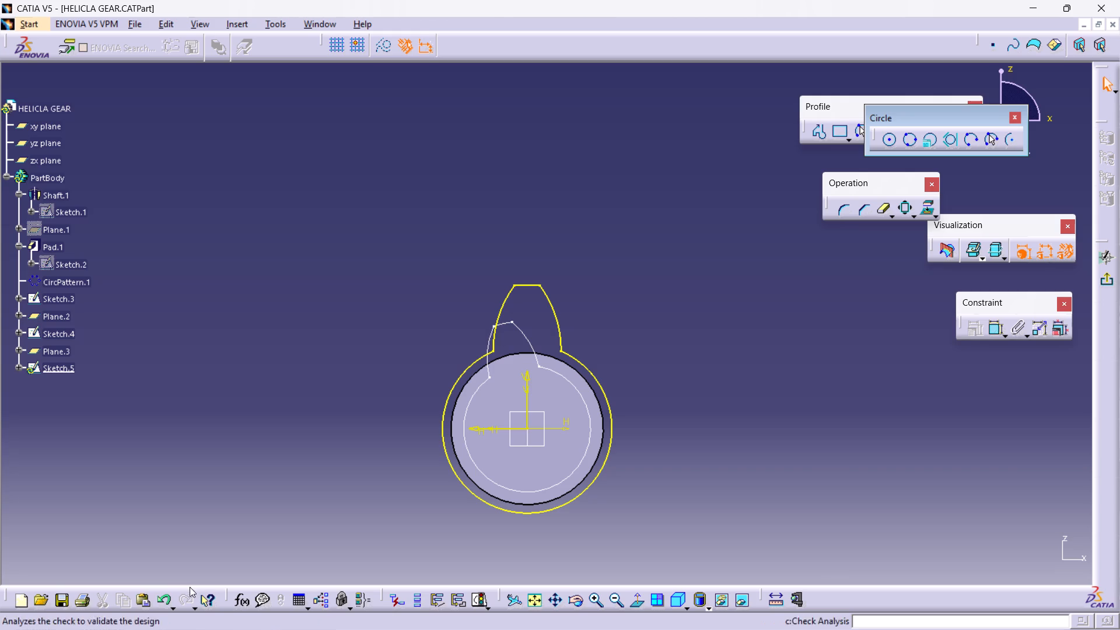
Examine the tooth profiles on the offset planes against the shaft from several angles, ending normal to the sketch plane.
{"action": "left_click", "coordinate": [571, 605]}
{"action": "left_click_drag", "start_coordinate": [742, 430], "coordinate": [559, 421]}
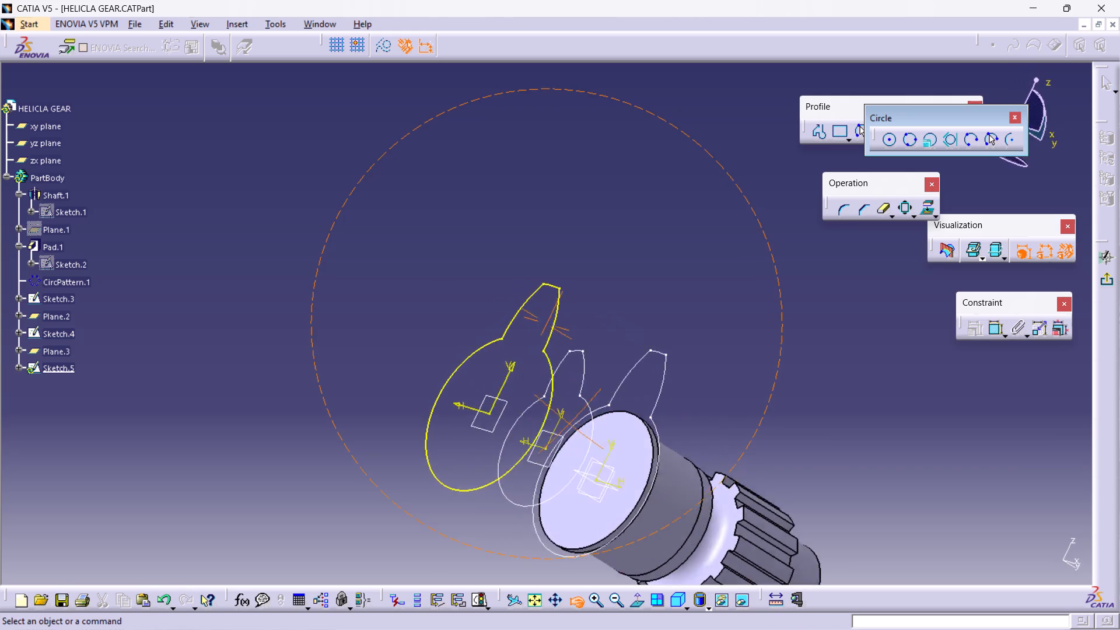
{"action": "left_click_drag", "start_coordinate": [559, 421], "coordinate": [523, 489]}
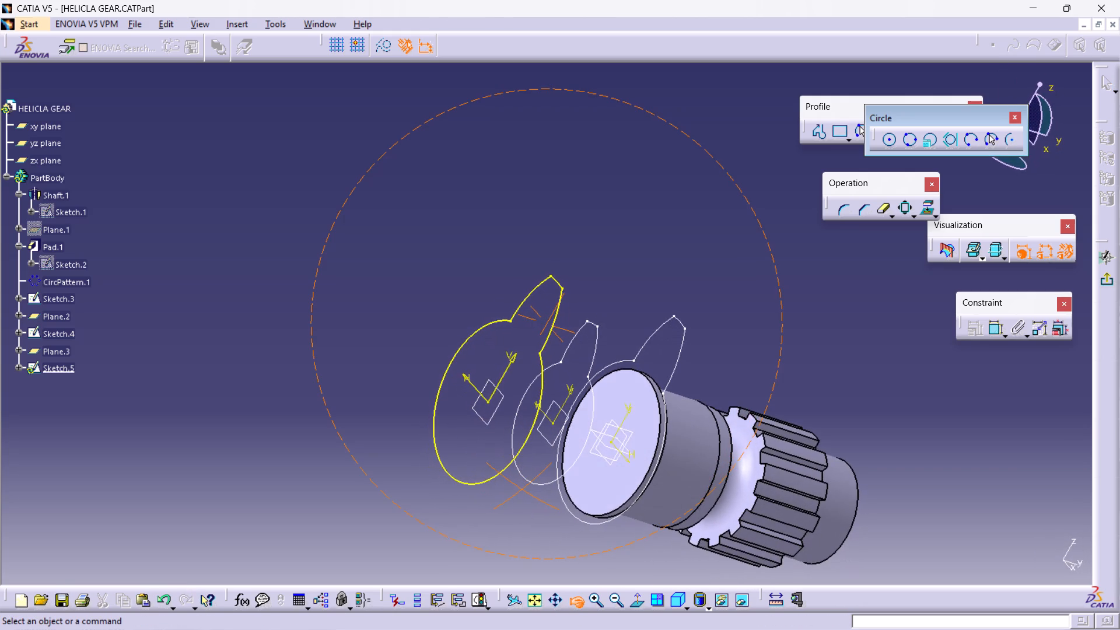
{"action": "left_click_drag", "start_coordinate": [523, 489], "coordinate": [578, 490]}
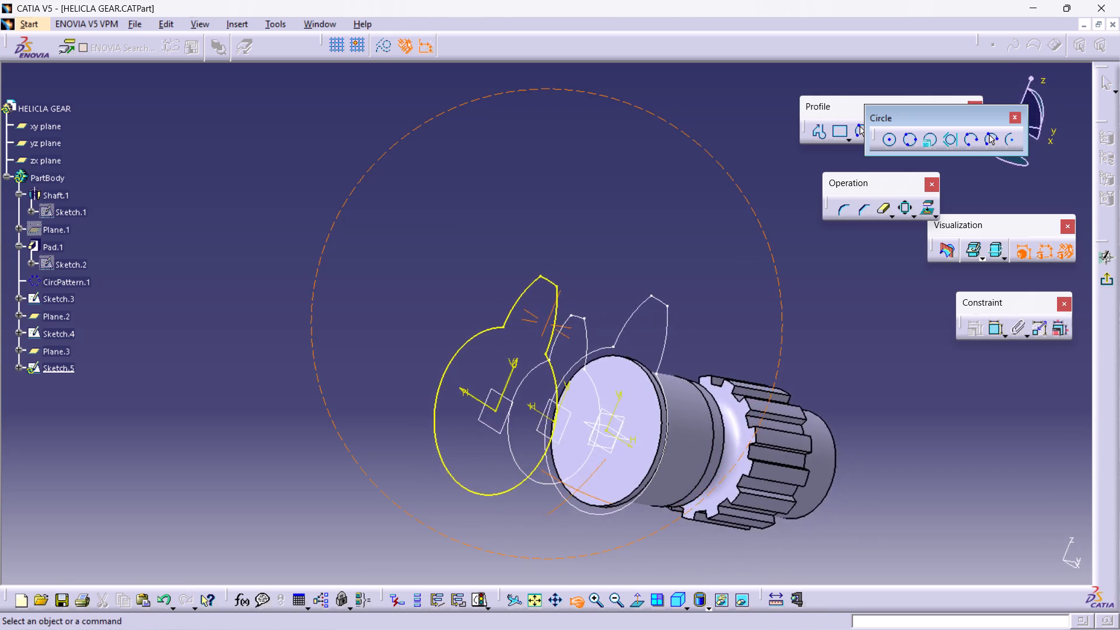
{"action": "left_click_drag", "start_coordinate": [578, 490], "coordinate": [695, 495]}
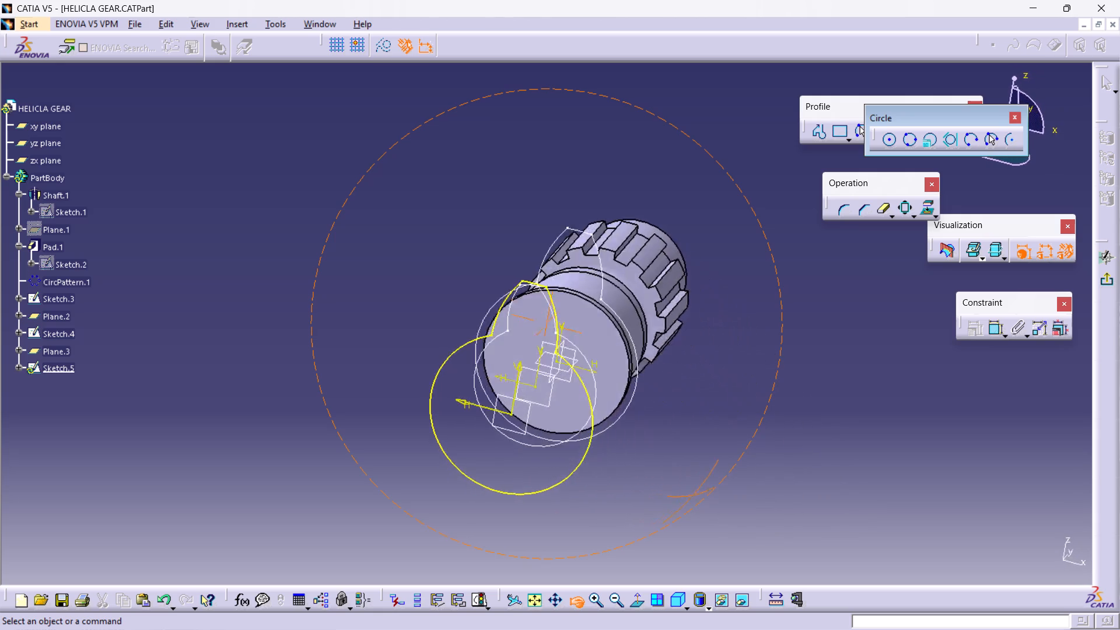
{"action": "left_click_drag", "start_coordinate": [695, 495], "coordinate": [738, 443]}
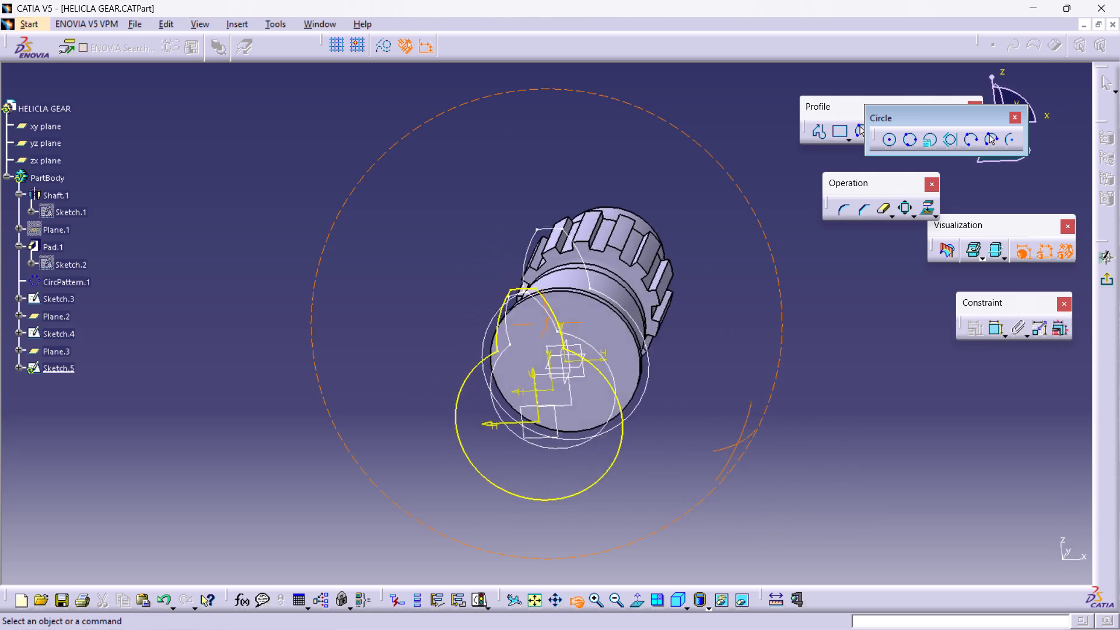
{"action": "left_click_drag", "start_coordinate": [738, 443], "coordinate": [735, 426]}
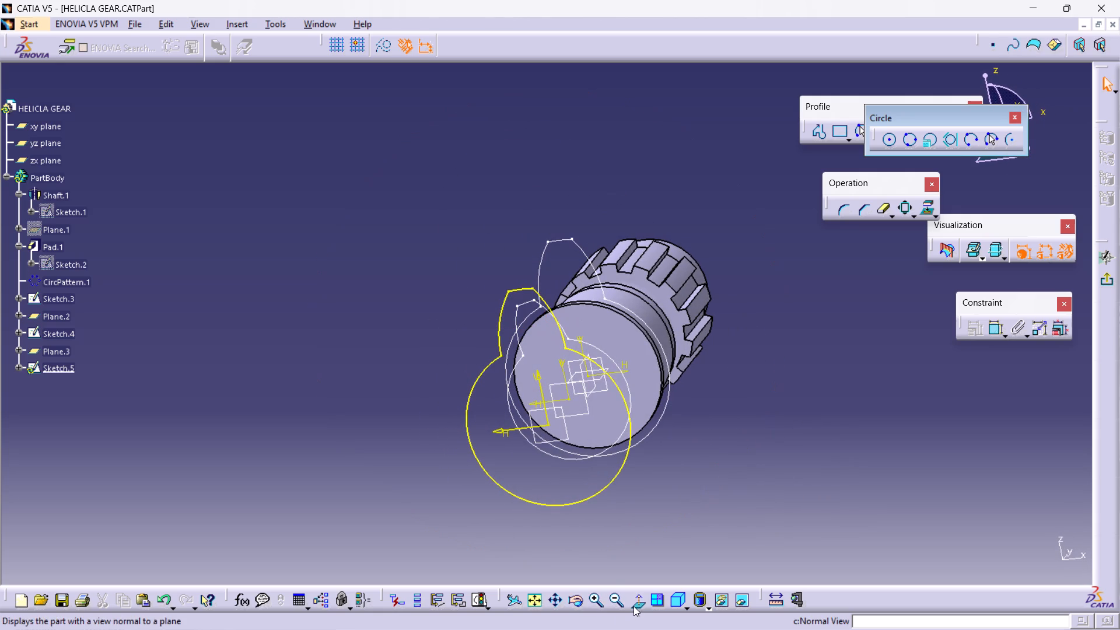
{"action": "left_click", "coordinate": [634, 605]}
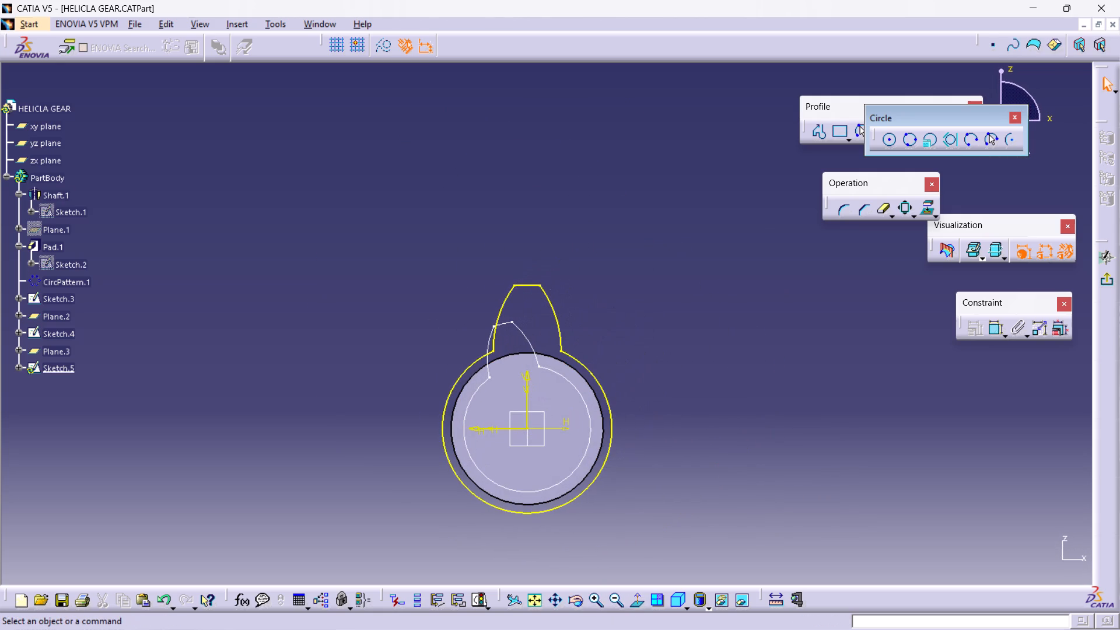
Delete the four projected elements of the tooth profile (root arc, both flanks and tip edge) from Sketch.5.
{"action": "left_click", "coordinate": [586, 367], "text": "ctrl"}
{"action": "left_click", "coordinate": [562, 337], "text": "ctrl"}
{"action": "left_click", "coordinate": [528, 282], "text": "ctrl"}
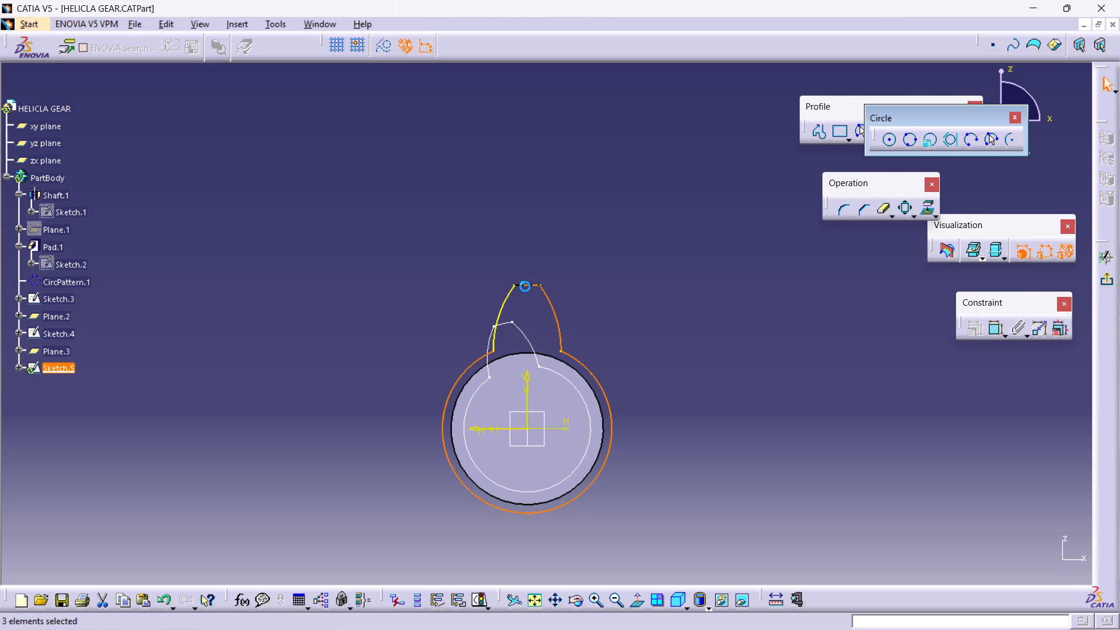
{"action": "left_click", "coordinate": [507, 301], "text": "ctrl"}
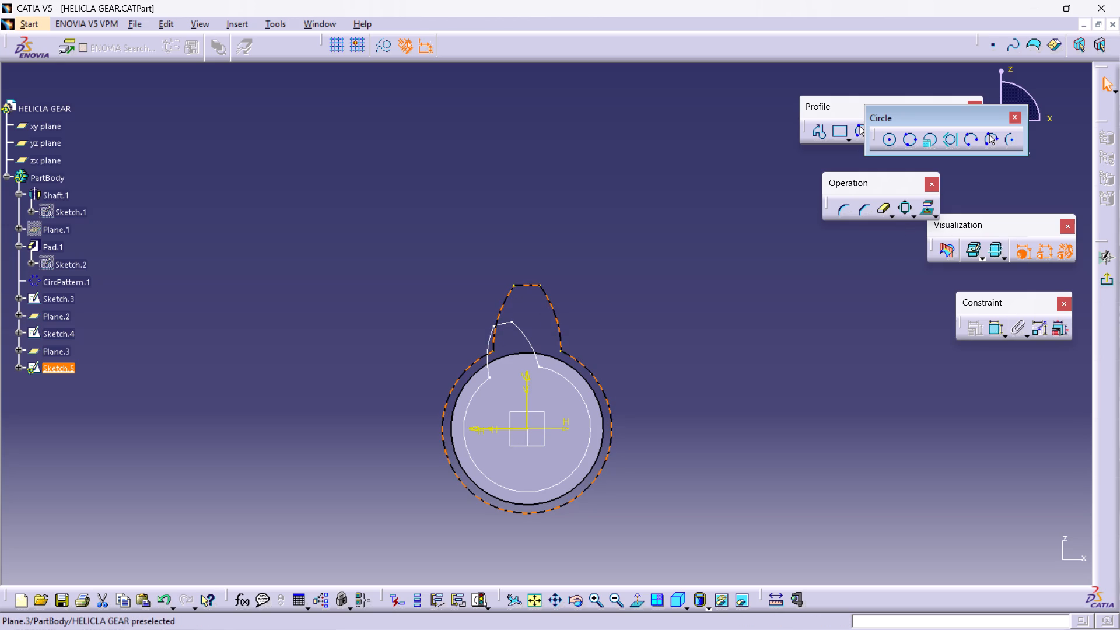
{"action": "left_click", "coordinate": [20, 367]}
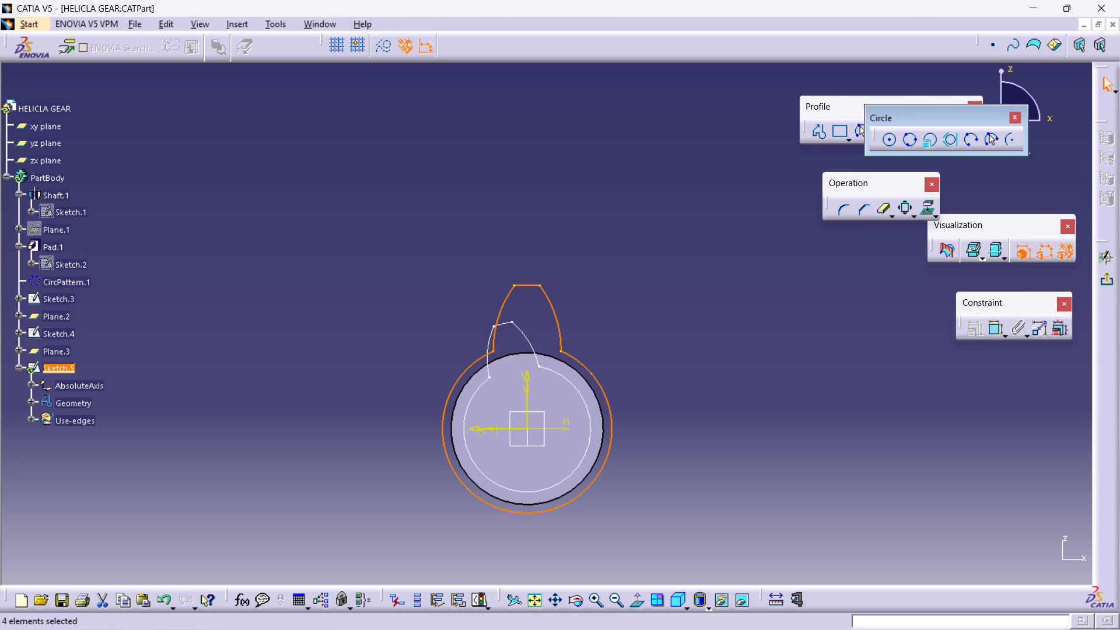
{"action": "left_click", "coordinate": [30, 420]}
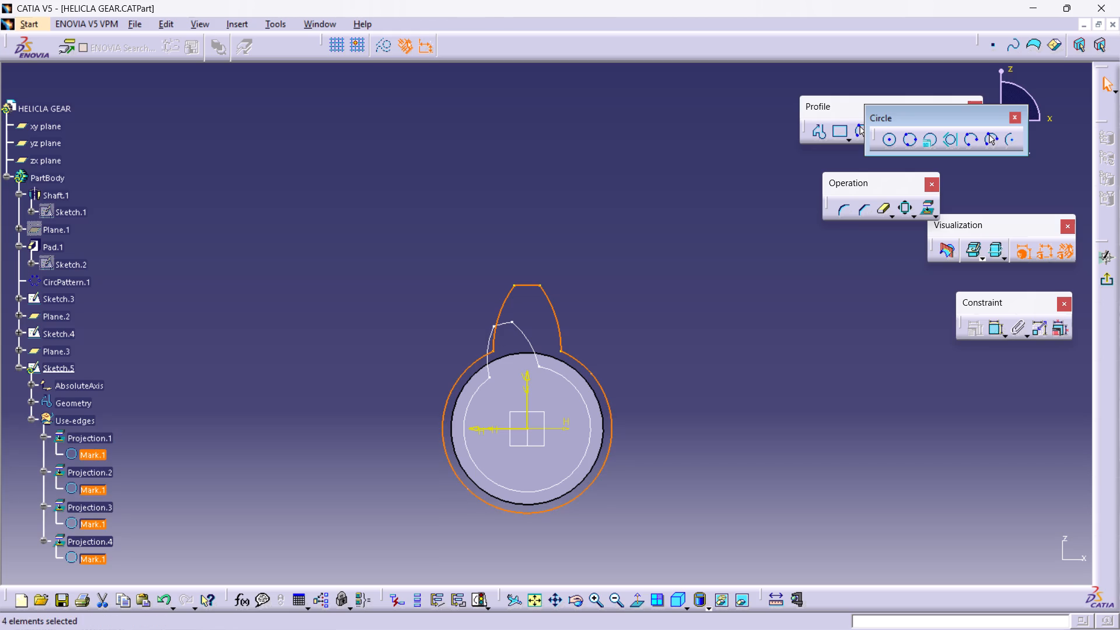
{"action": "middle_click_drag", "start_coordinate": [152, 472], "coordinate": [169, 329]}
{"action": "middle_click", "coordinate": [169, 329]}
{"action": "middle_click_drag", "start_coordinate": [75, 498], "coordinate": [83, 402]}
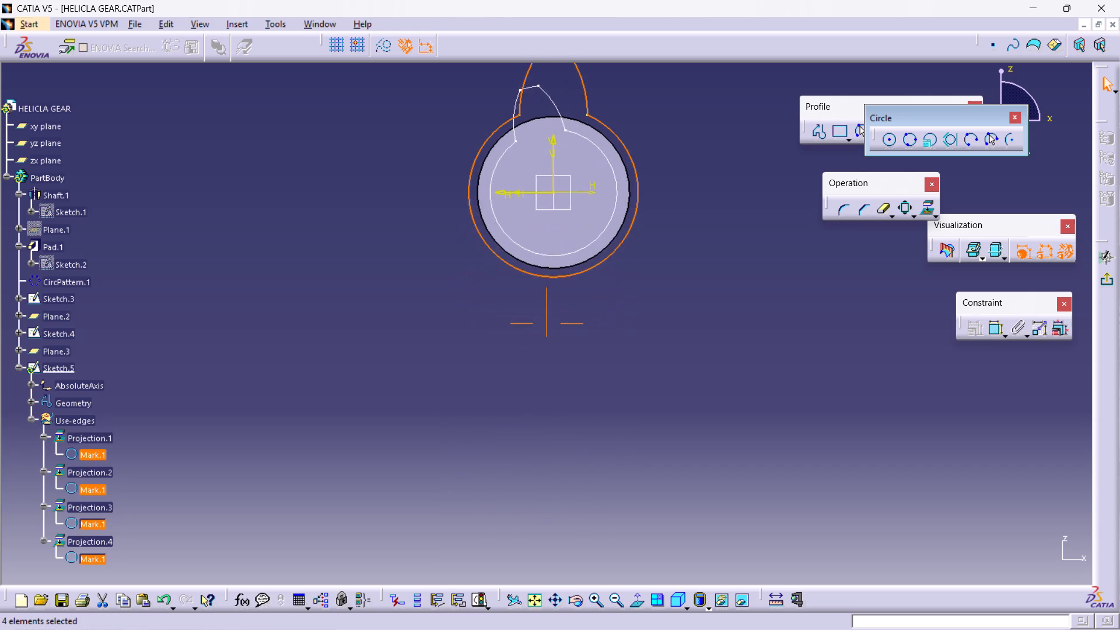
{"action": "middle_click_drag", "start_coordinate": [83, 402], "coordinate": [100, 480]}
{"action": "right_click", "coordinate": [87, 449]}
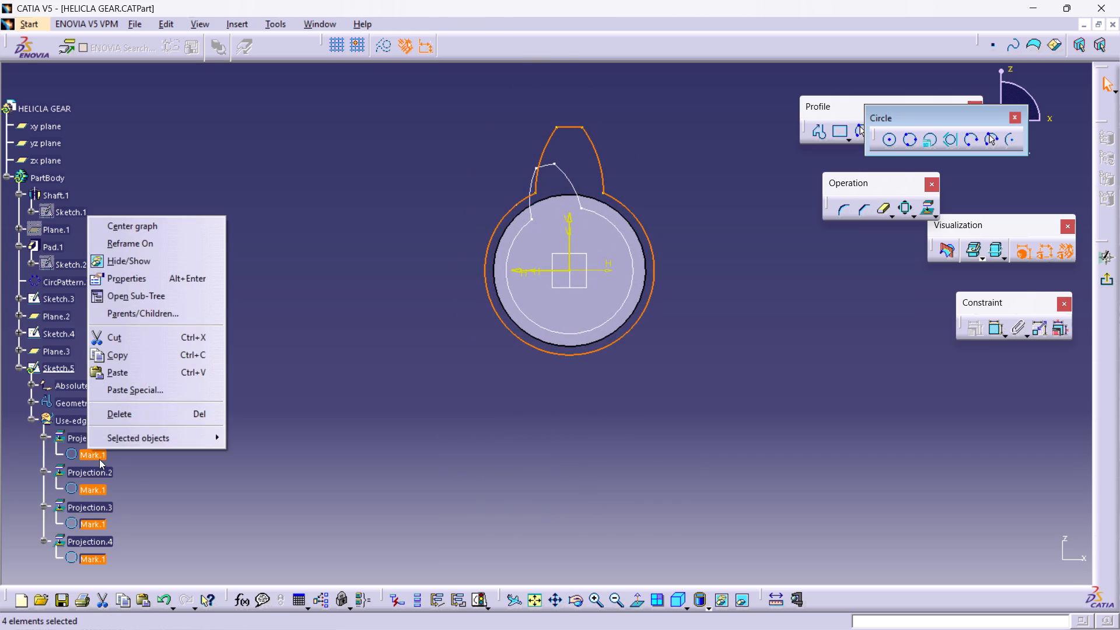
{"action": "left_click", "coordinate": [133, 415]}
{"action": "left_click", "coordinate": [252, 403]}
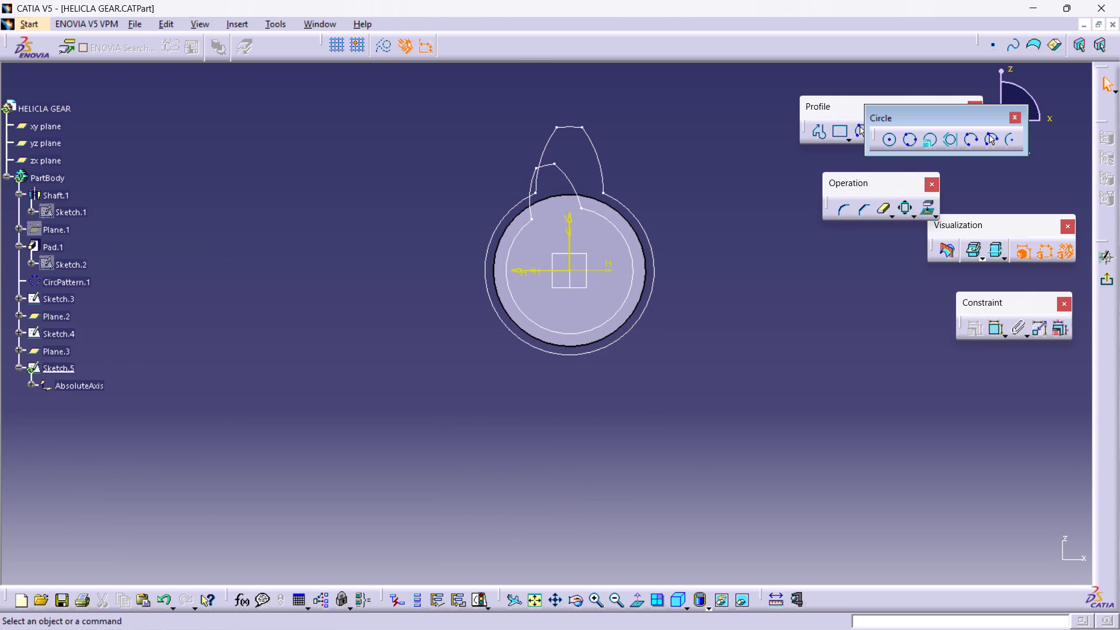
Project the full-size root arc, both flanks and tip edge of Sketch.3 onto the Sketch.5 plane again.
{"action": "left_click", "coordinate": [30, 386]}
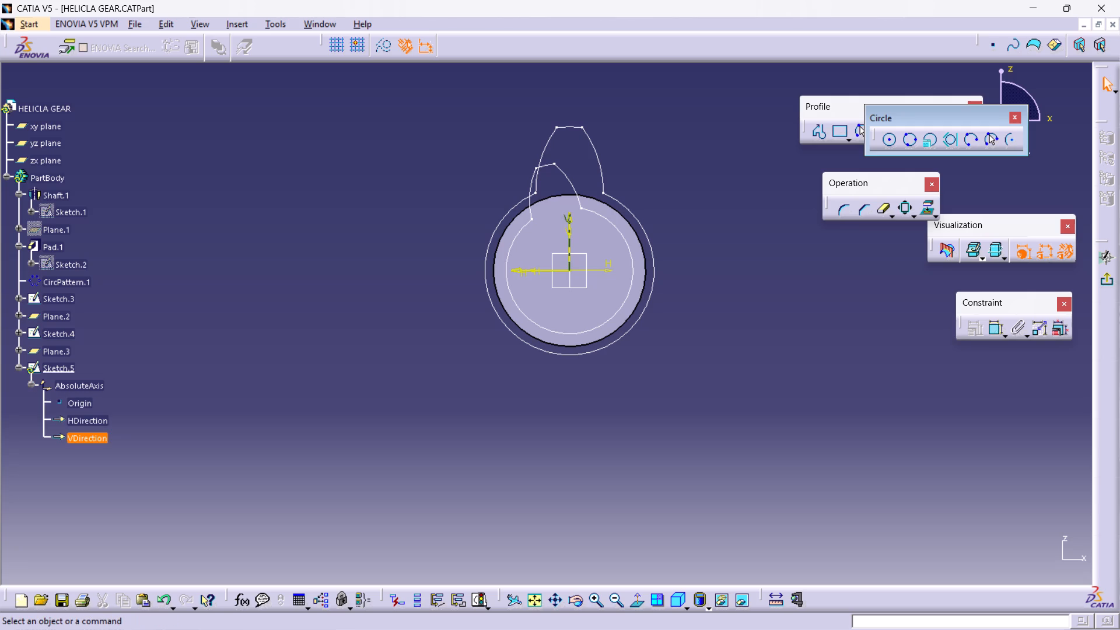
{"action": "left_click", "coordinate": [229, 435]}
{"action": "left_click", "coordinate": [494, 235], "text": "ctrl"}
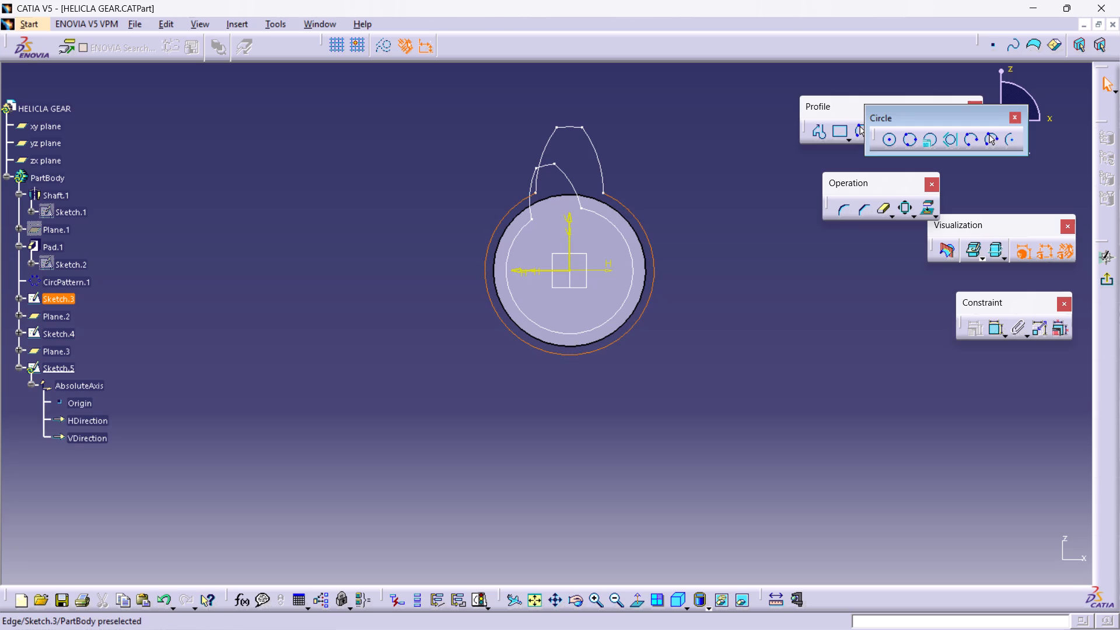
{"action": "left_click", "coordinate": [547, 152], "text": "ctrl"}
{"action": "left_click", "coordinate": [597, 151], "text": "ctrl"}
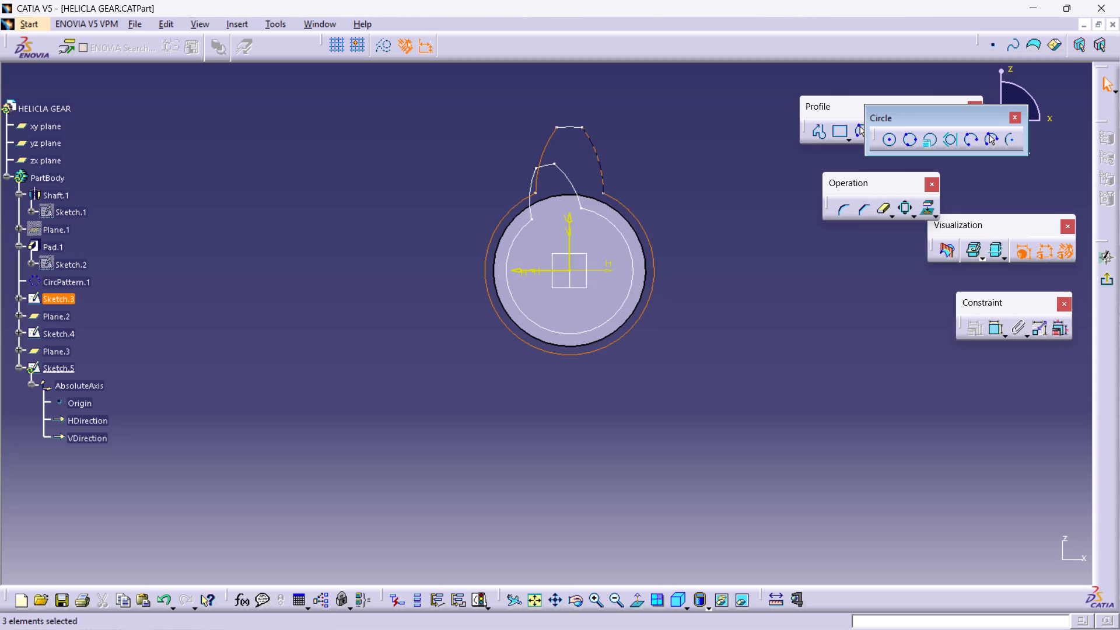
{"action": "left_click", "coordinate": [570, 125], "text": "ctrl"}
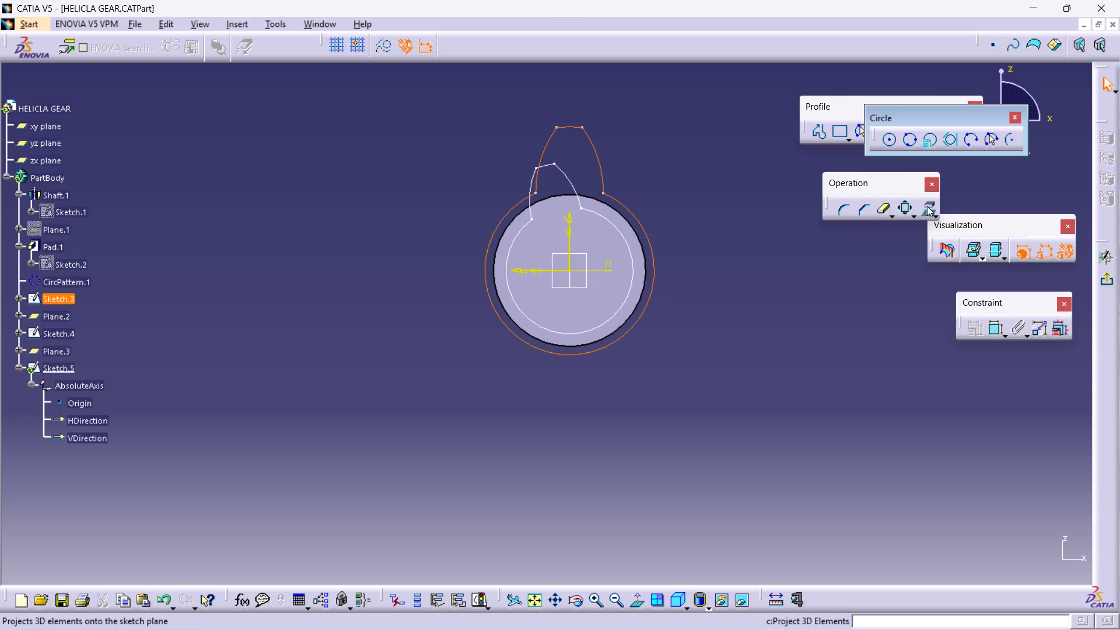
{"action": "left_click", "coordinate": [927, 206]}
{"action": "left_click", "coordinate": [813, 296]}
{"action": "scroll", "coordinate": [155, 389], "scroll_direction": "up", "scroll_amount": 1}
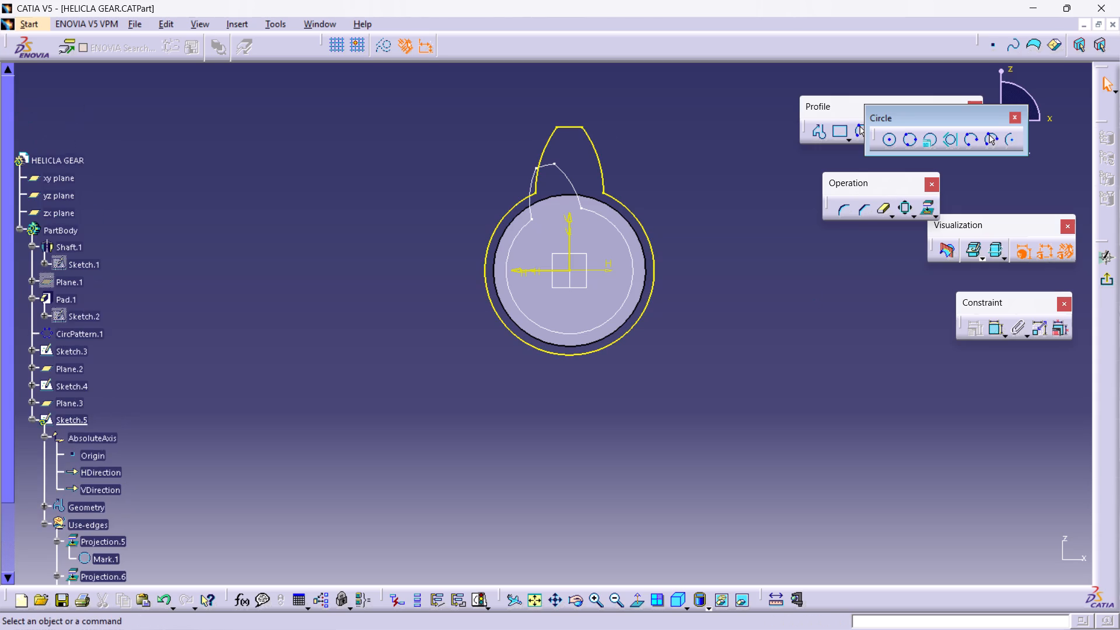
{"action": "scroll", "coordinate": [155, 389], "scroll_direction": "down", "scroll_amount": 2}
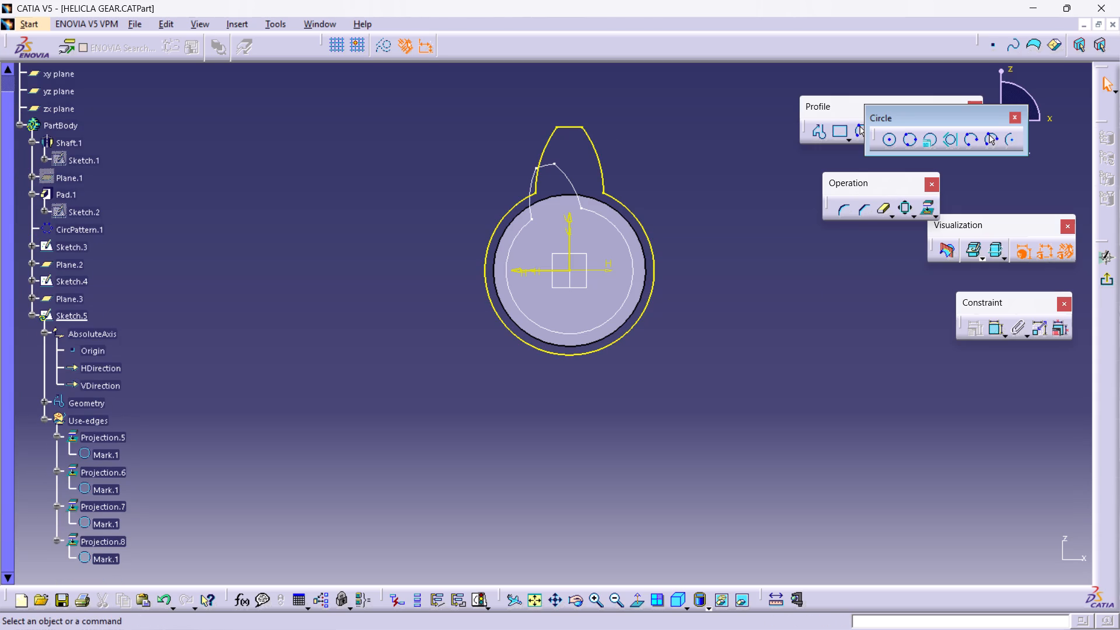
{"action": "left_click", "coordinate": [278, 417]}
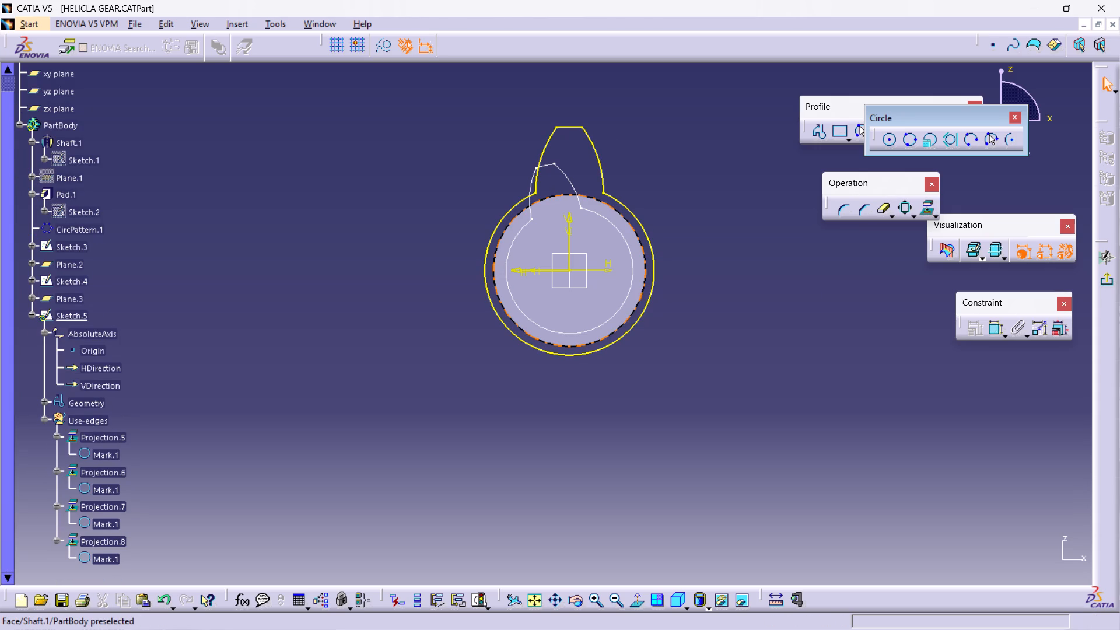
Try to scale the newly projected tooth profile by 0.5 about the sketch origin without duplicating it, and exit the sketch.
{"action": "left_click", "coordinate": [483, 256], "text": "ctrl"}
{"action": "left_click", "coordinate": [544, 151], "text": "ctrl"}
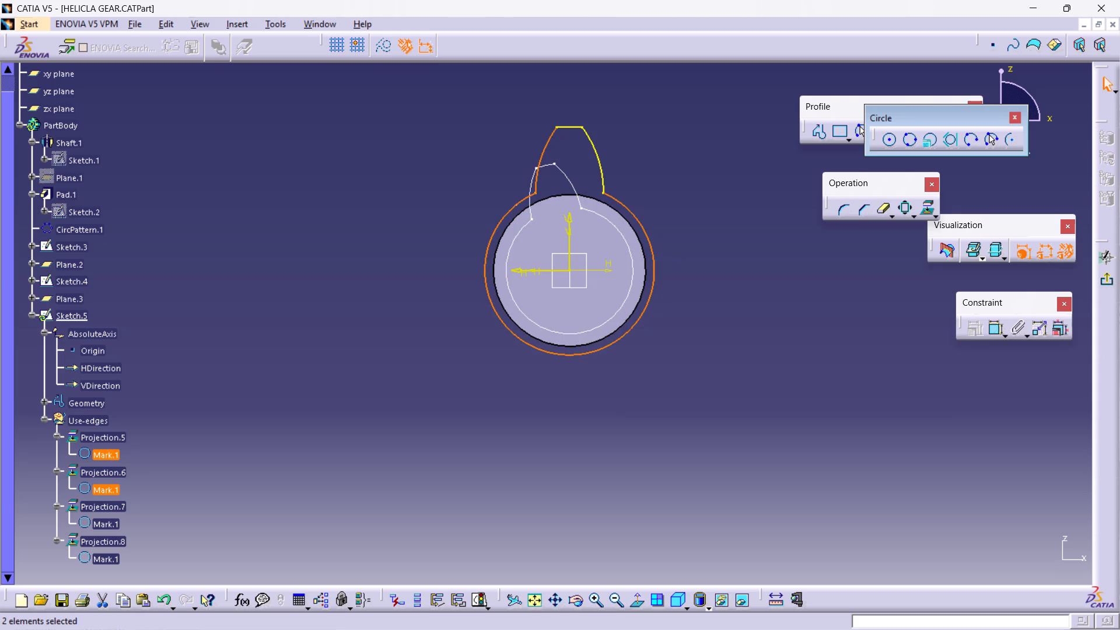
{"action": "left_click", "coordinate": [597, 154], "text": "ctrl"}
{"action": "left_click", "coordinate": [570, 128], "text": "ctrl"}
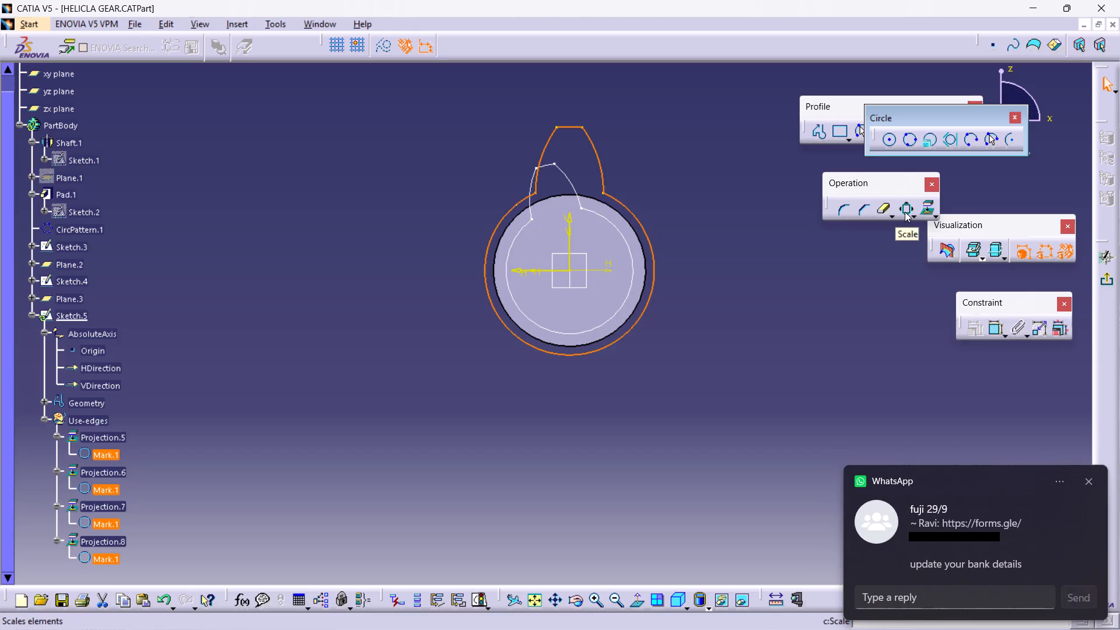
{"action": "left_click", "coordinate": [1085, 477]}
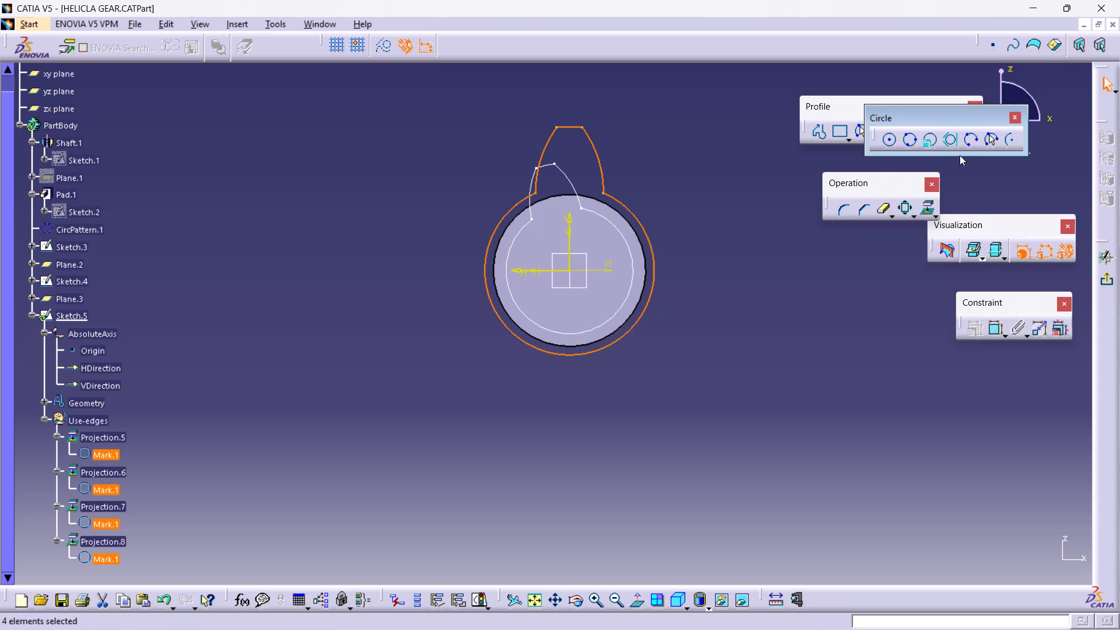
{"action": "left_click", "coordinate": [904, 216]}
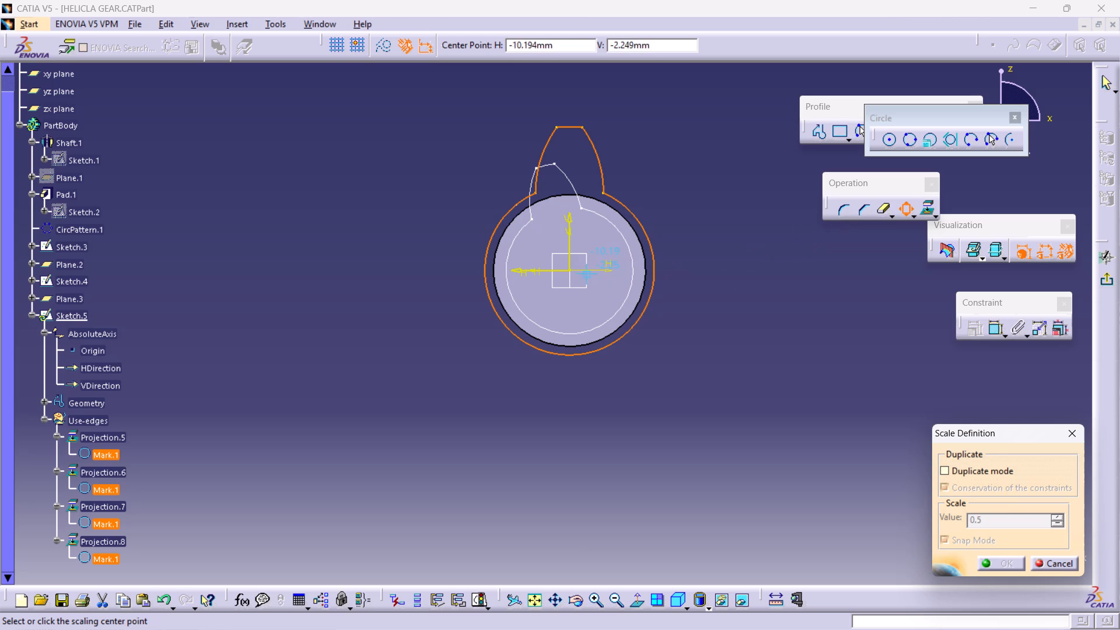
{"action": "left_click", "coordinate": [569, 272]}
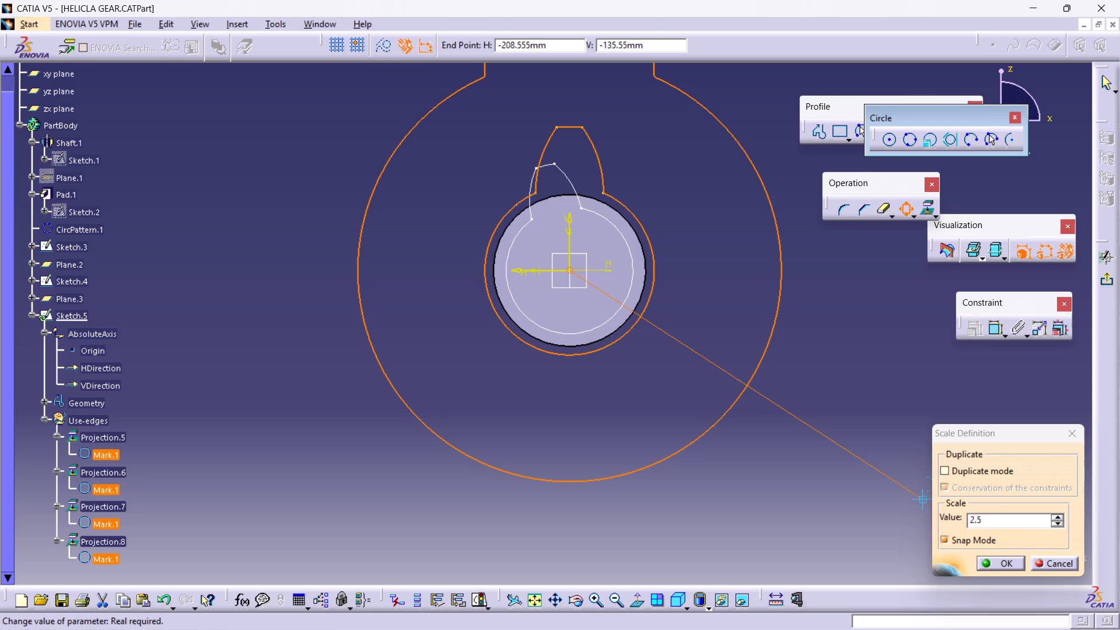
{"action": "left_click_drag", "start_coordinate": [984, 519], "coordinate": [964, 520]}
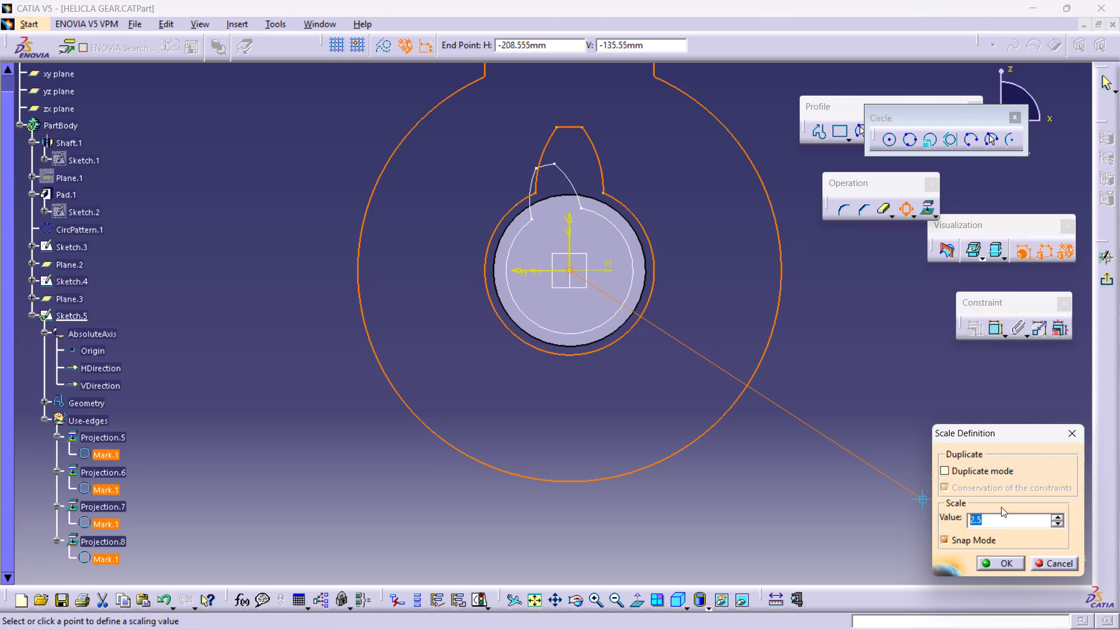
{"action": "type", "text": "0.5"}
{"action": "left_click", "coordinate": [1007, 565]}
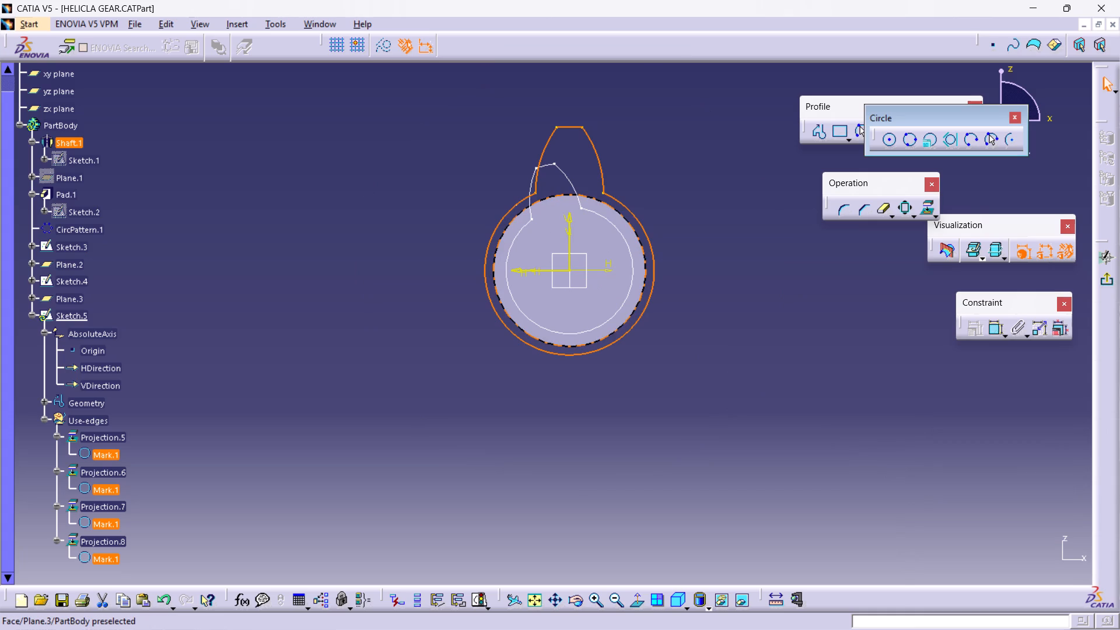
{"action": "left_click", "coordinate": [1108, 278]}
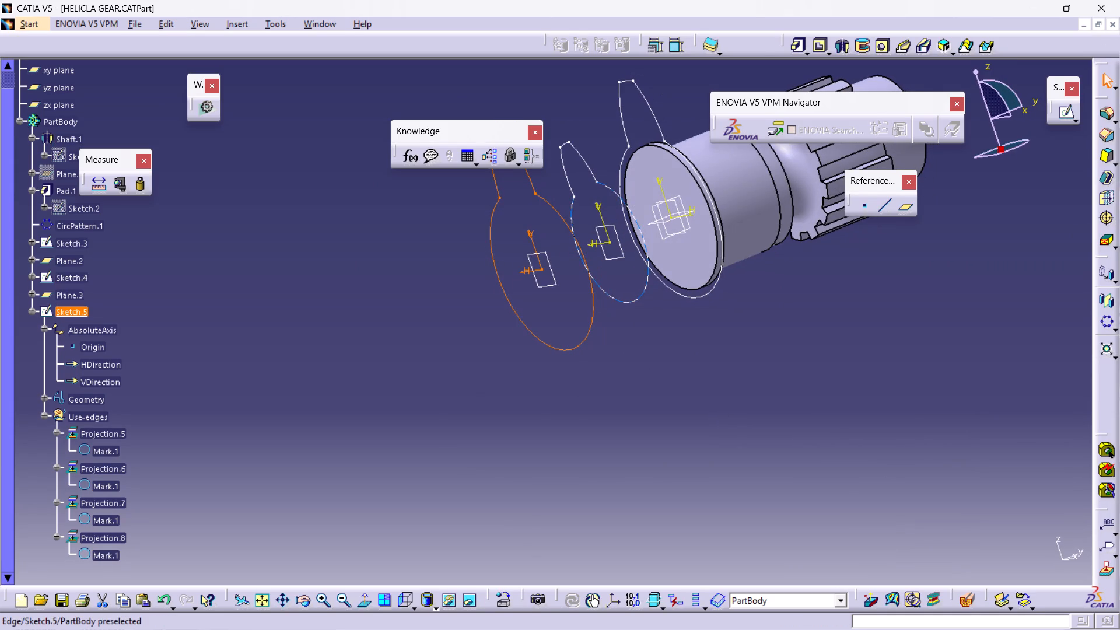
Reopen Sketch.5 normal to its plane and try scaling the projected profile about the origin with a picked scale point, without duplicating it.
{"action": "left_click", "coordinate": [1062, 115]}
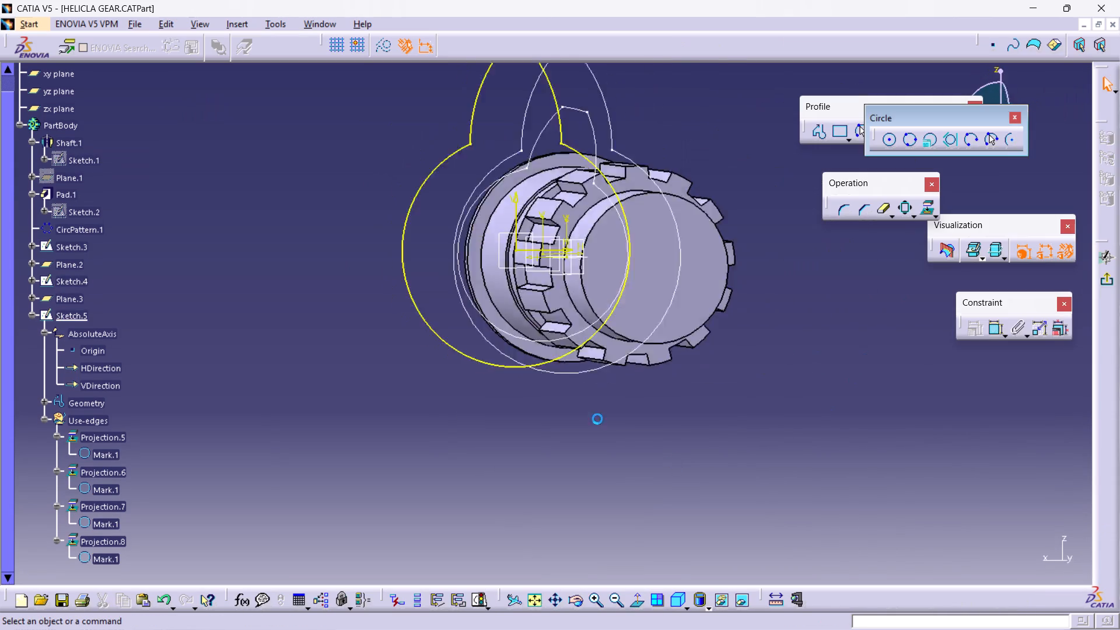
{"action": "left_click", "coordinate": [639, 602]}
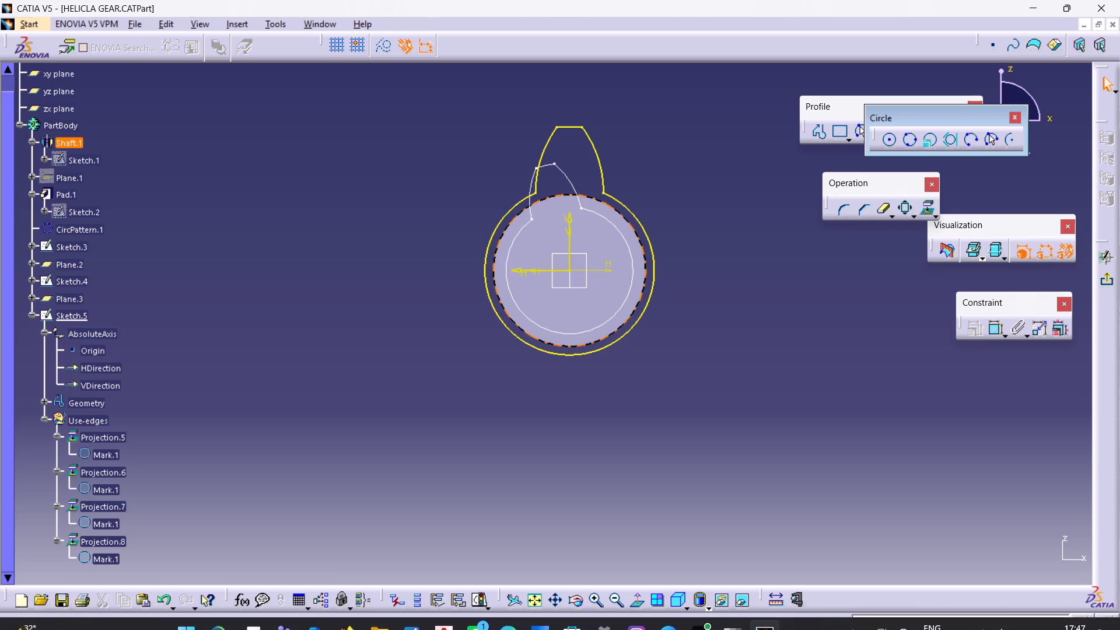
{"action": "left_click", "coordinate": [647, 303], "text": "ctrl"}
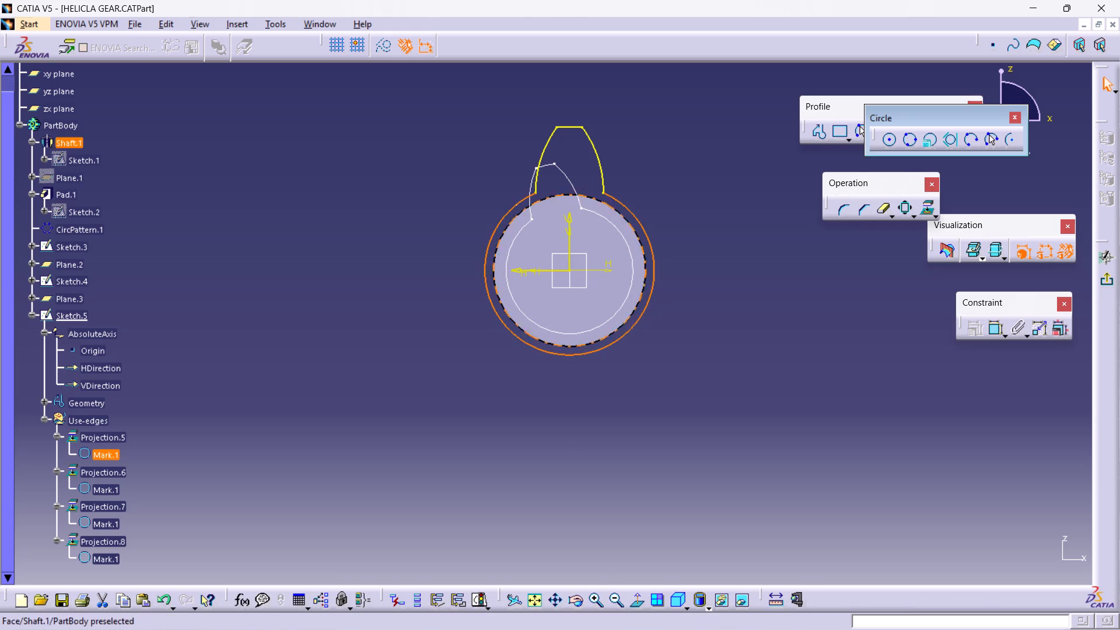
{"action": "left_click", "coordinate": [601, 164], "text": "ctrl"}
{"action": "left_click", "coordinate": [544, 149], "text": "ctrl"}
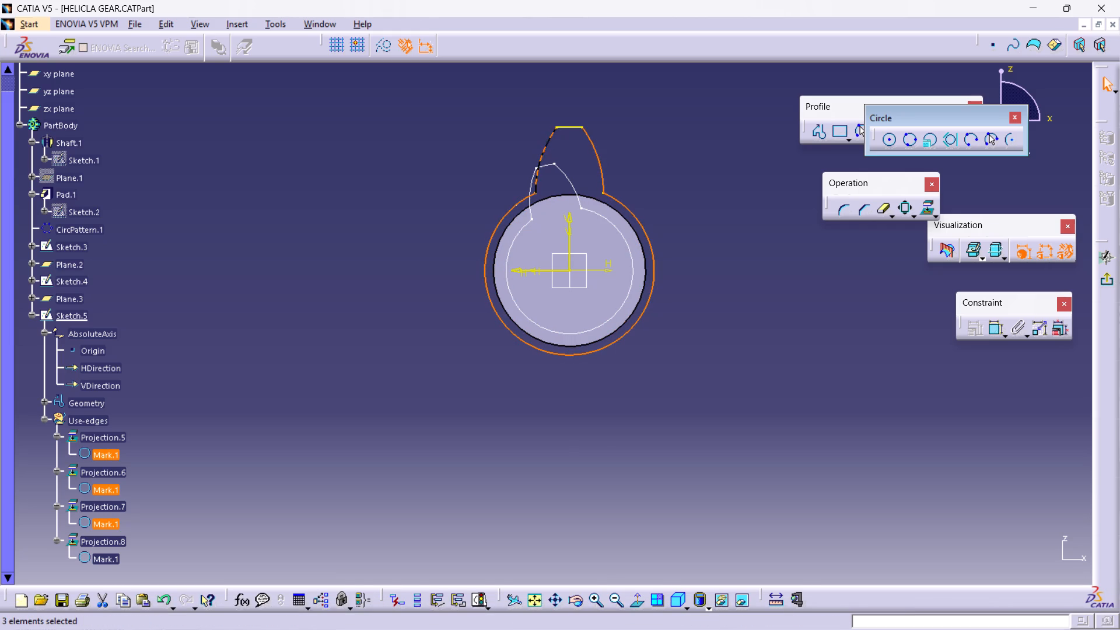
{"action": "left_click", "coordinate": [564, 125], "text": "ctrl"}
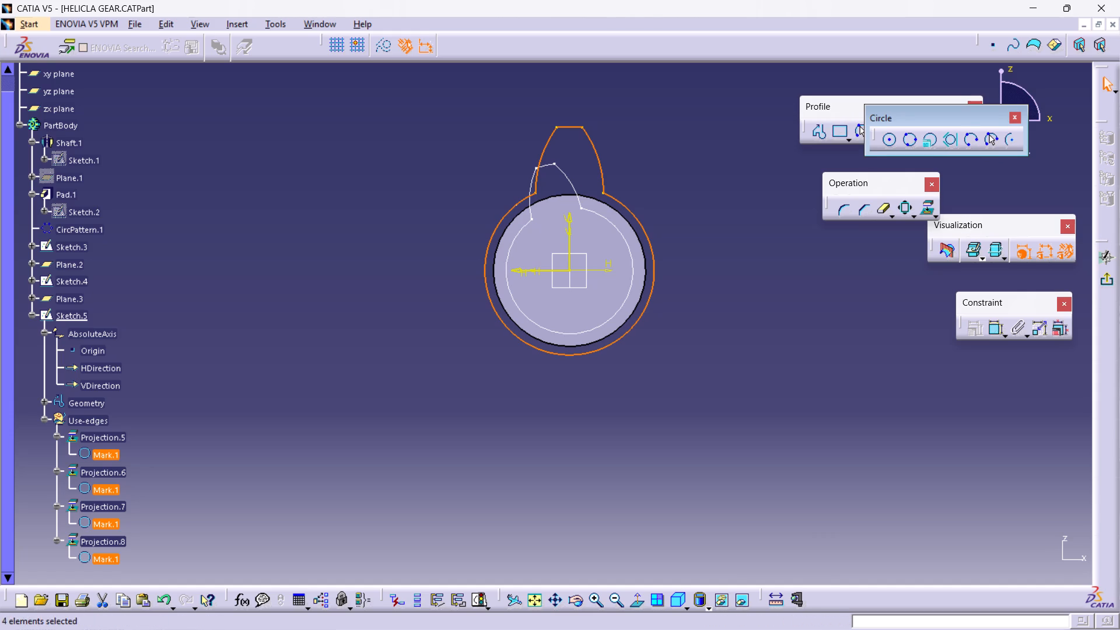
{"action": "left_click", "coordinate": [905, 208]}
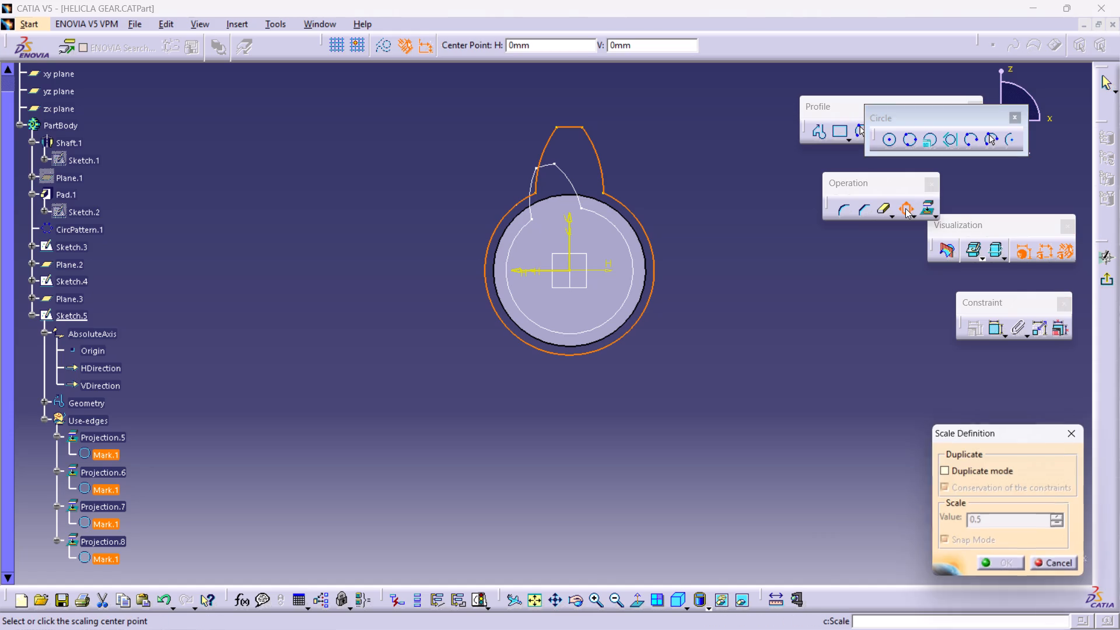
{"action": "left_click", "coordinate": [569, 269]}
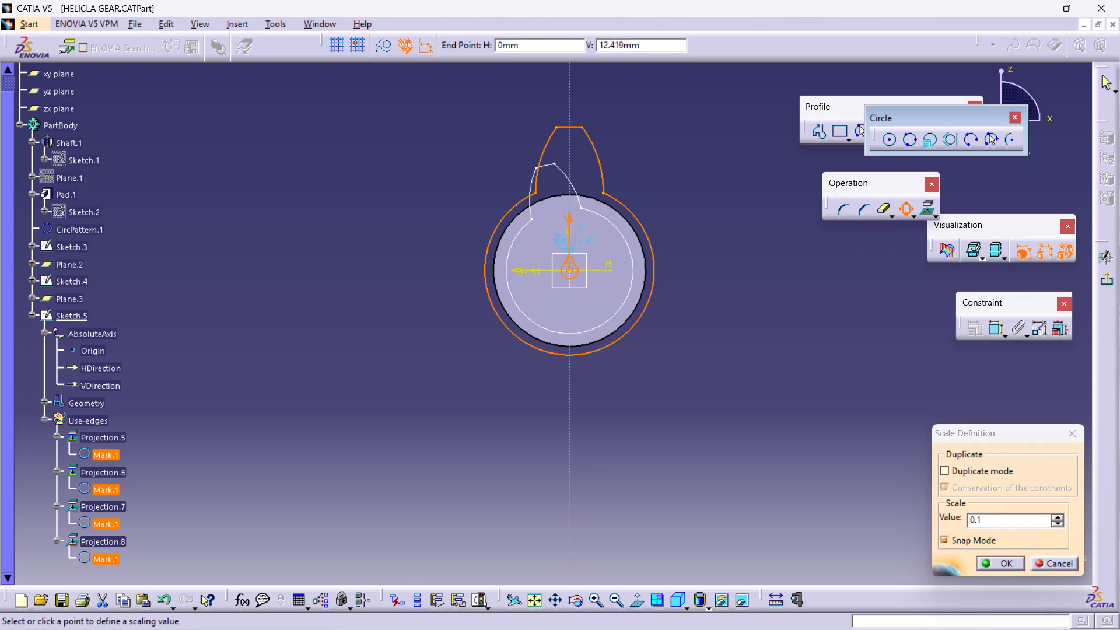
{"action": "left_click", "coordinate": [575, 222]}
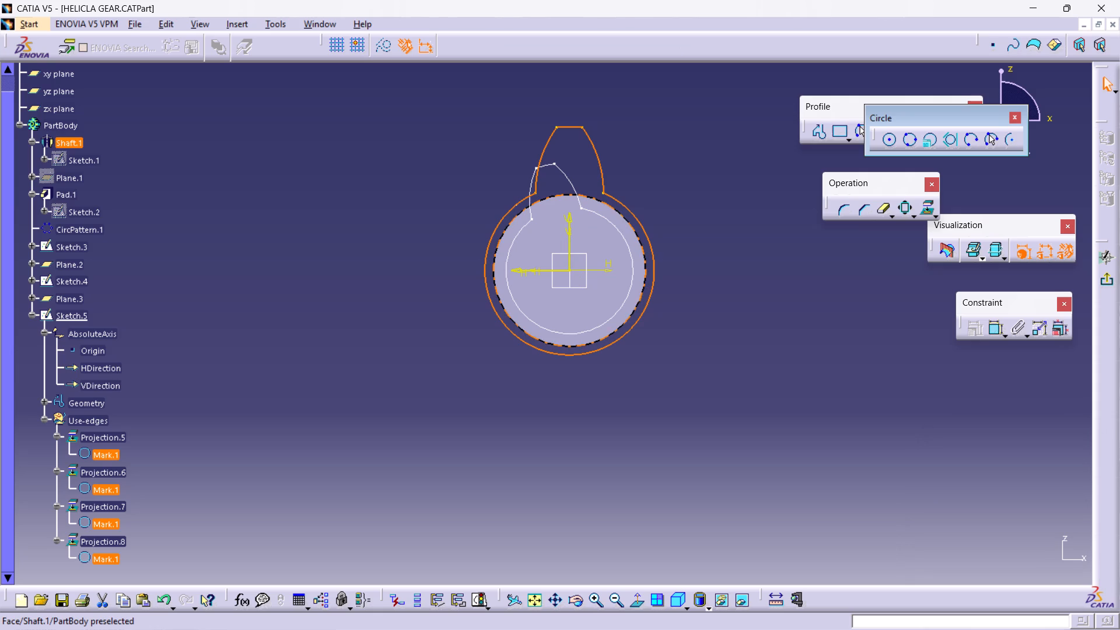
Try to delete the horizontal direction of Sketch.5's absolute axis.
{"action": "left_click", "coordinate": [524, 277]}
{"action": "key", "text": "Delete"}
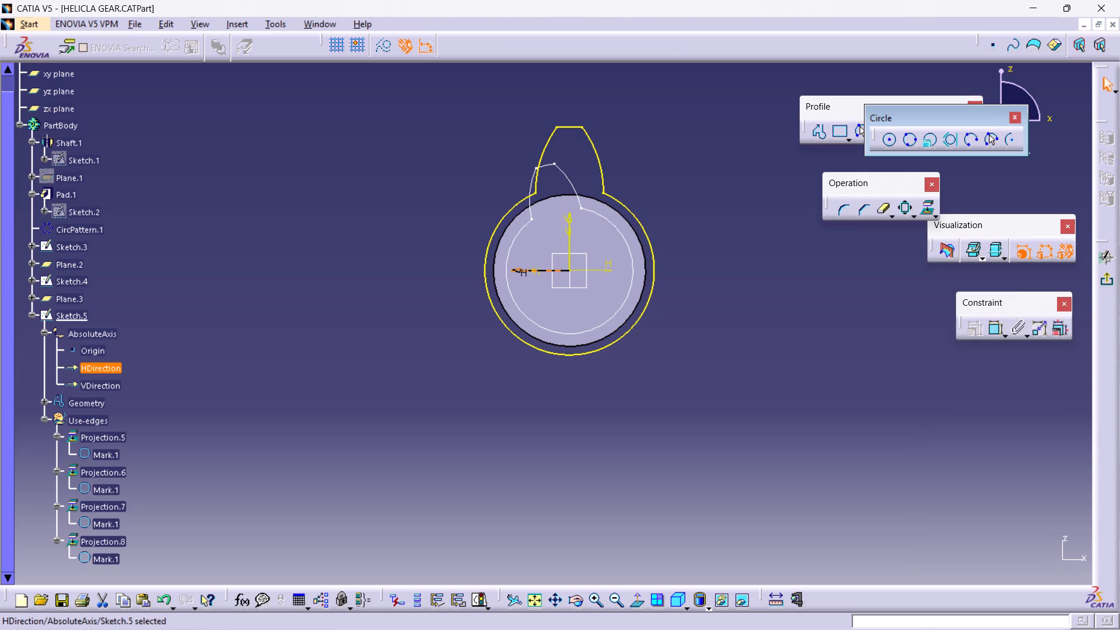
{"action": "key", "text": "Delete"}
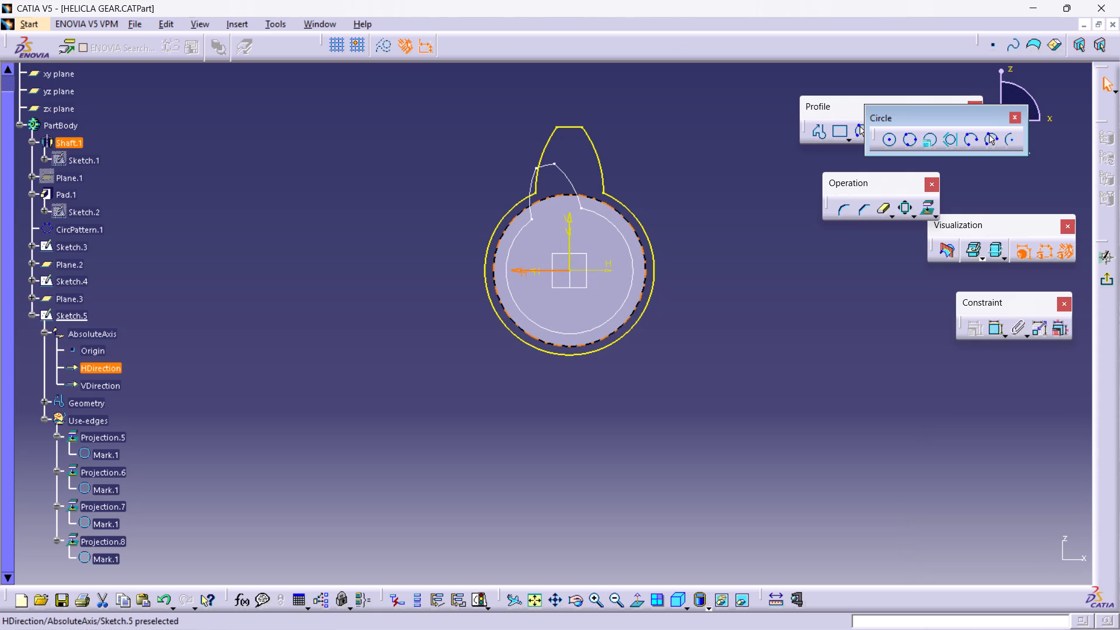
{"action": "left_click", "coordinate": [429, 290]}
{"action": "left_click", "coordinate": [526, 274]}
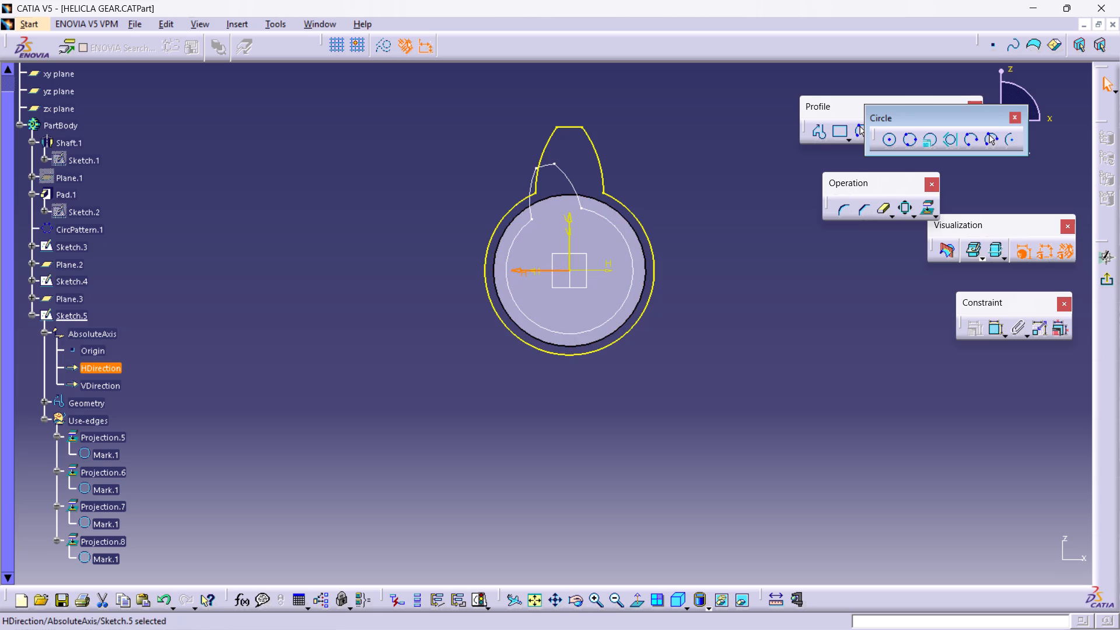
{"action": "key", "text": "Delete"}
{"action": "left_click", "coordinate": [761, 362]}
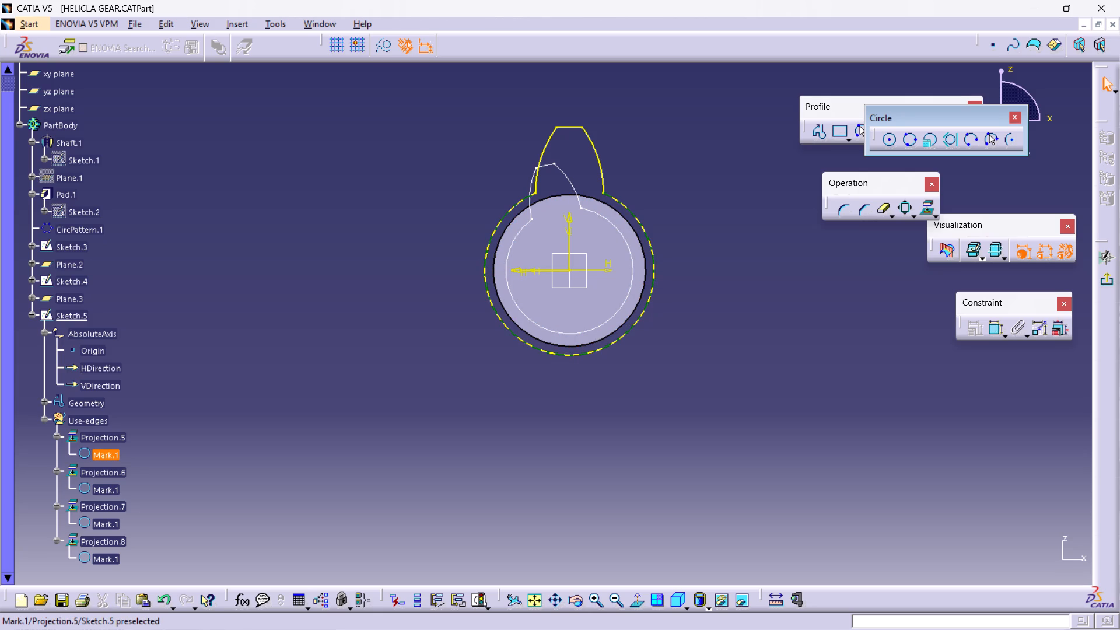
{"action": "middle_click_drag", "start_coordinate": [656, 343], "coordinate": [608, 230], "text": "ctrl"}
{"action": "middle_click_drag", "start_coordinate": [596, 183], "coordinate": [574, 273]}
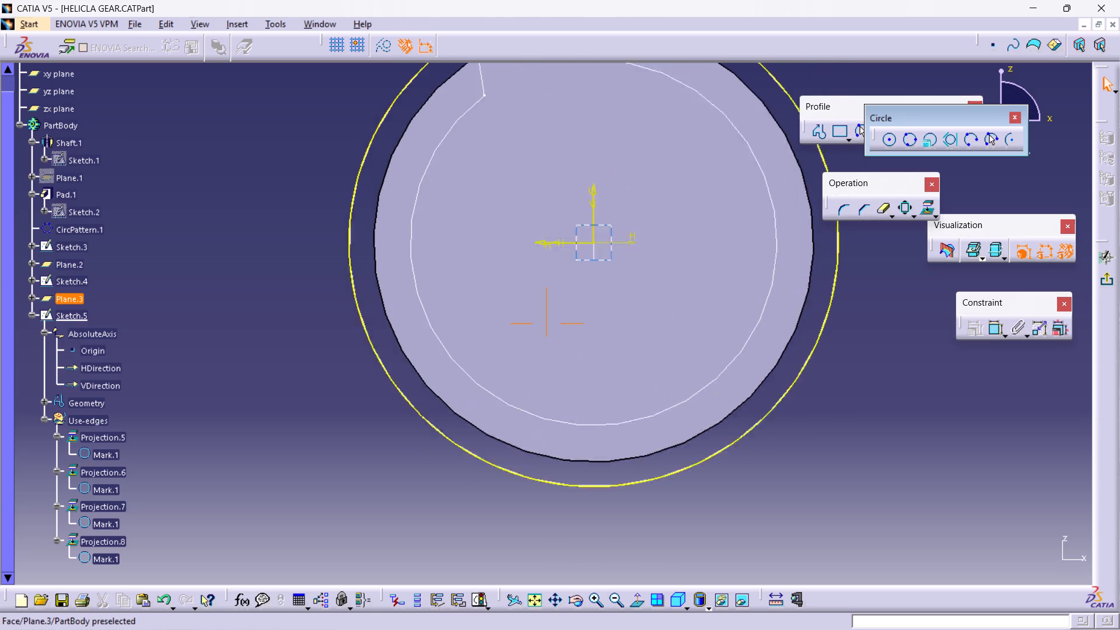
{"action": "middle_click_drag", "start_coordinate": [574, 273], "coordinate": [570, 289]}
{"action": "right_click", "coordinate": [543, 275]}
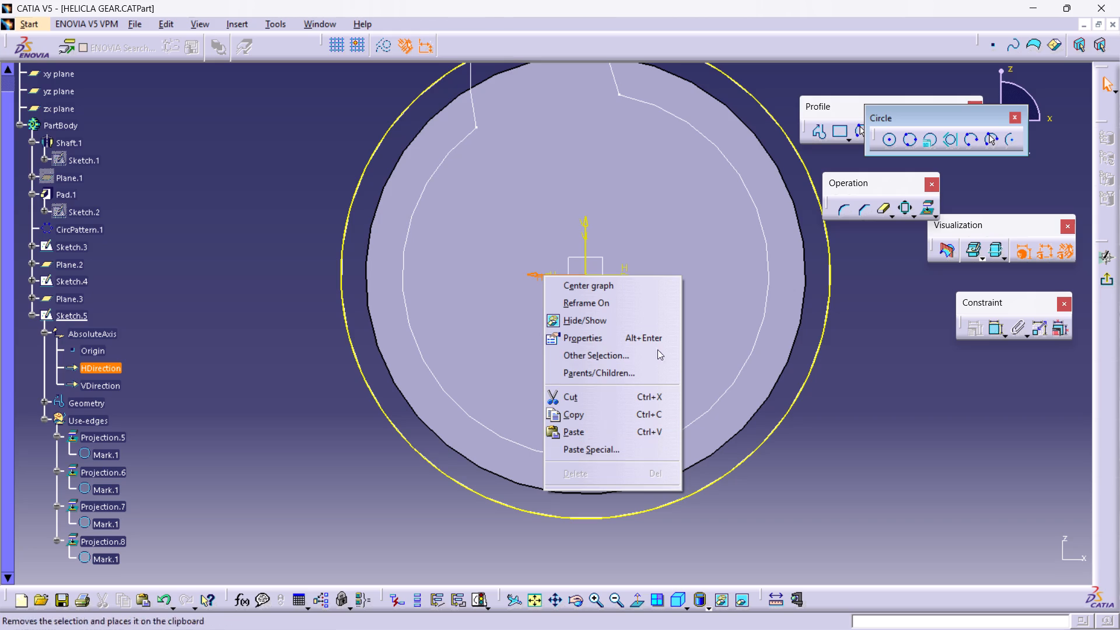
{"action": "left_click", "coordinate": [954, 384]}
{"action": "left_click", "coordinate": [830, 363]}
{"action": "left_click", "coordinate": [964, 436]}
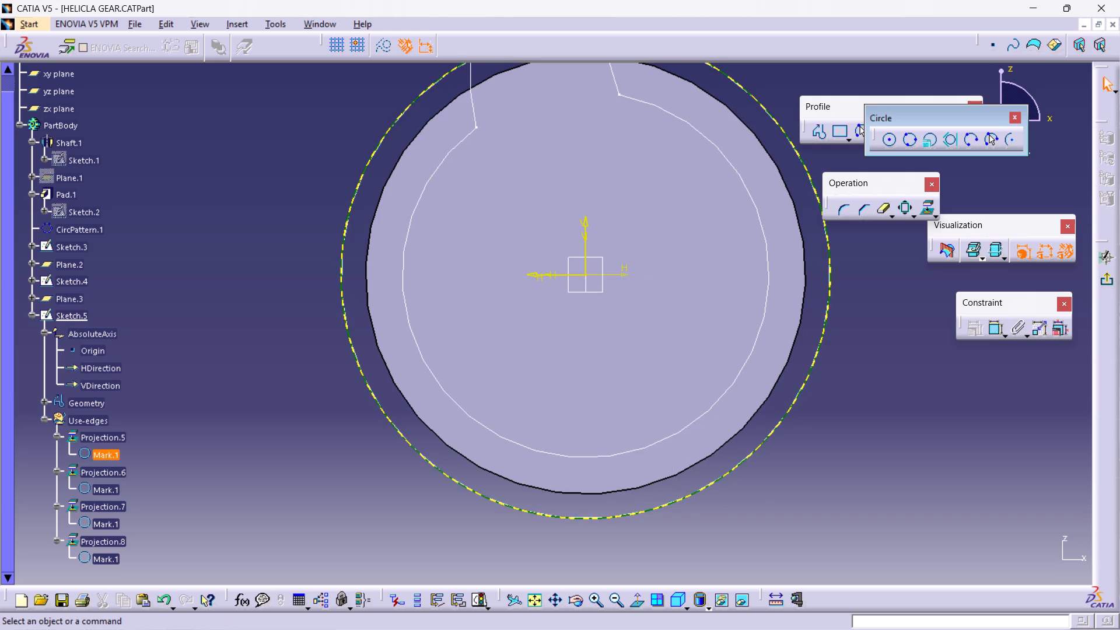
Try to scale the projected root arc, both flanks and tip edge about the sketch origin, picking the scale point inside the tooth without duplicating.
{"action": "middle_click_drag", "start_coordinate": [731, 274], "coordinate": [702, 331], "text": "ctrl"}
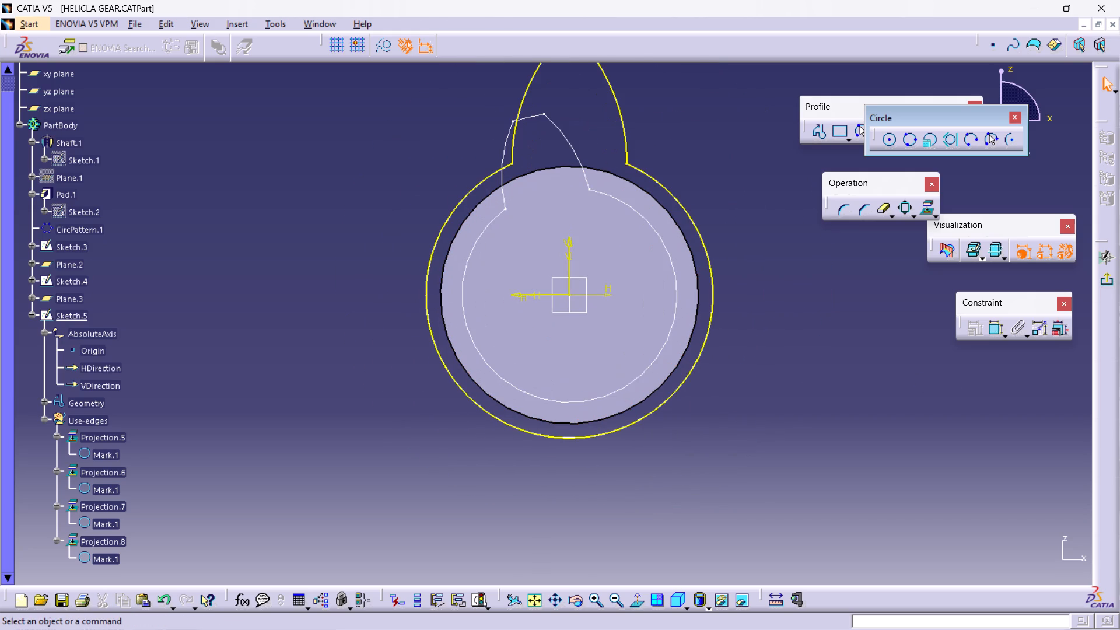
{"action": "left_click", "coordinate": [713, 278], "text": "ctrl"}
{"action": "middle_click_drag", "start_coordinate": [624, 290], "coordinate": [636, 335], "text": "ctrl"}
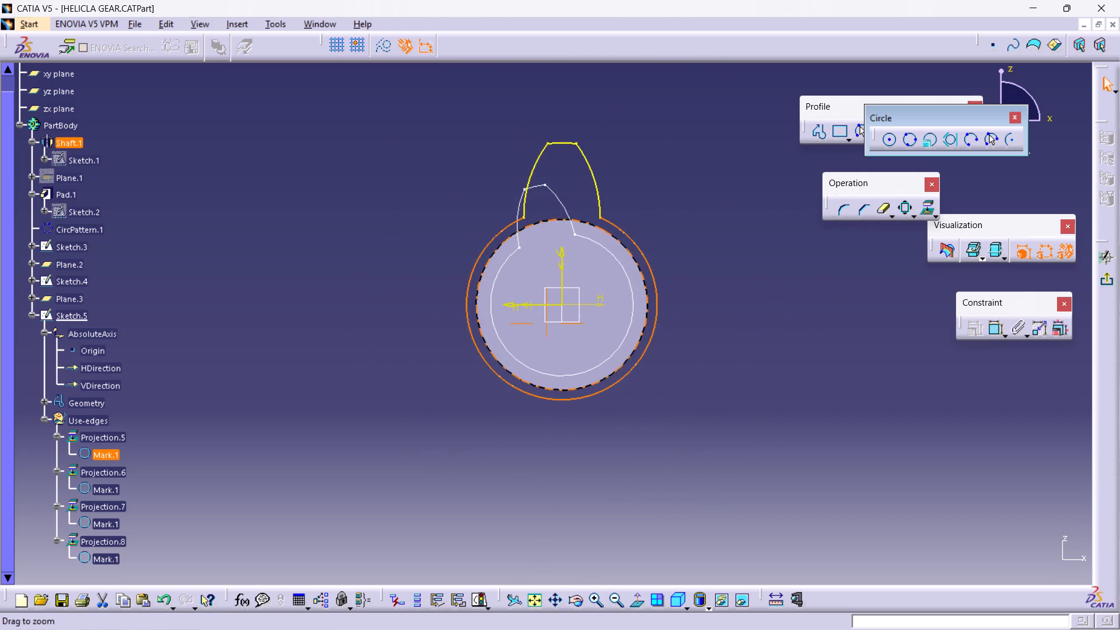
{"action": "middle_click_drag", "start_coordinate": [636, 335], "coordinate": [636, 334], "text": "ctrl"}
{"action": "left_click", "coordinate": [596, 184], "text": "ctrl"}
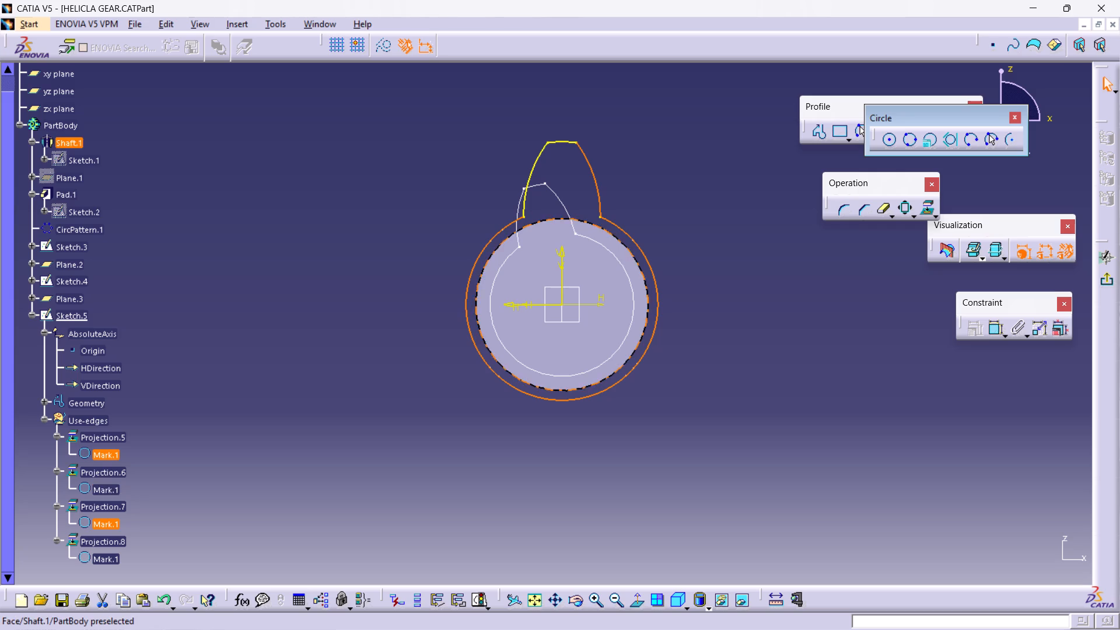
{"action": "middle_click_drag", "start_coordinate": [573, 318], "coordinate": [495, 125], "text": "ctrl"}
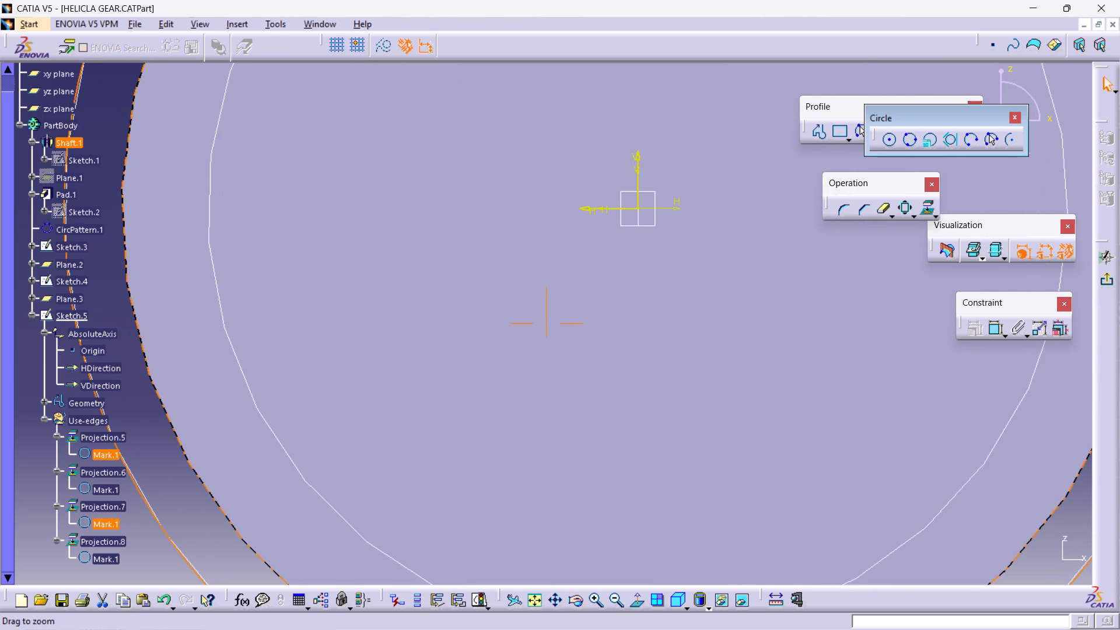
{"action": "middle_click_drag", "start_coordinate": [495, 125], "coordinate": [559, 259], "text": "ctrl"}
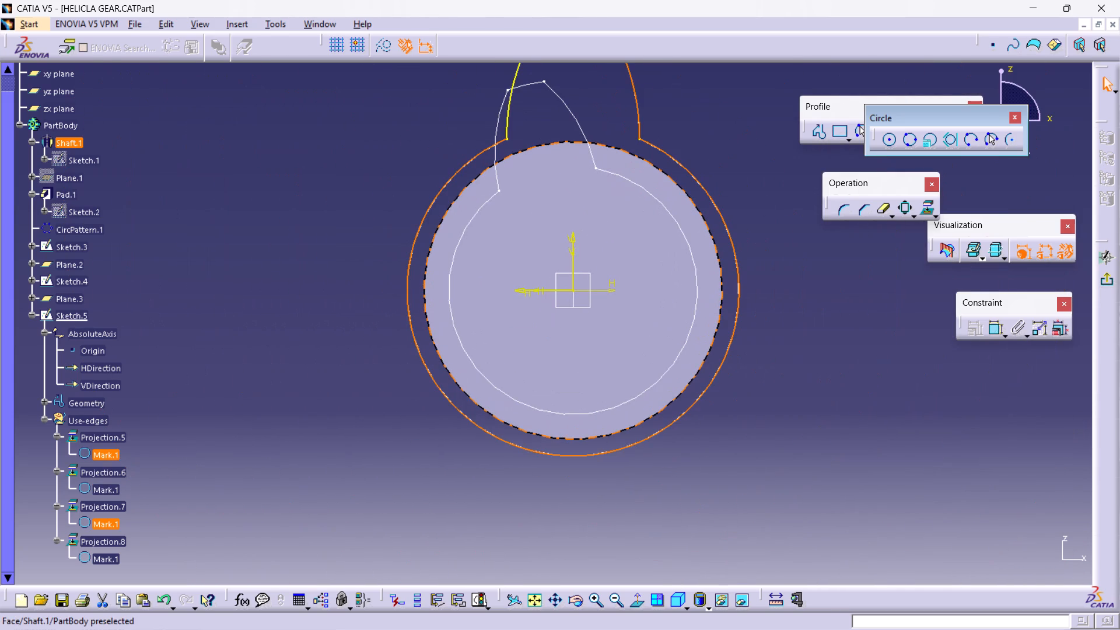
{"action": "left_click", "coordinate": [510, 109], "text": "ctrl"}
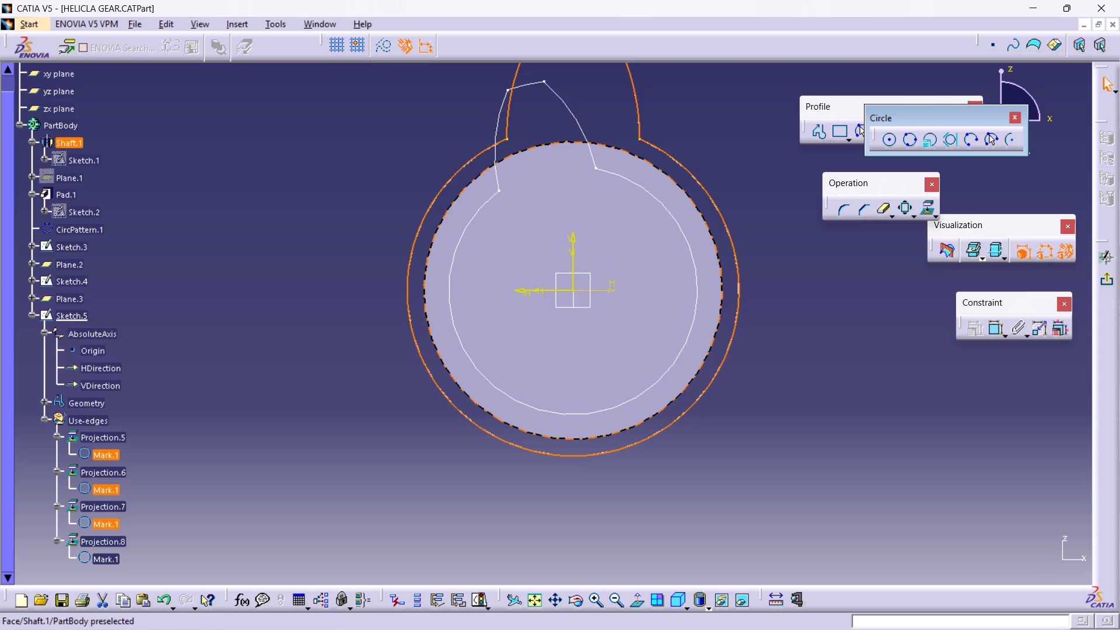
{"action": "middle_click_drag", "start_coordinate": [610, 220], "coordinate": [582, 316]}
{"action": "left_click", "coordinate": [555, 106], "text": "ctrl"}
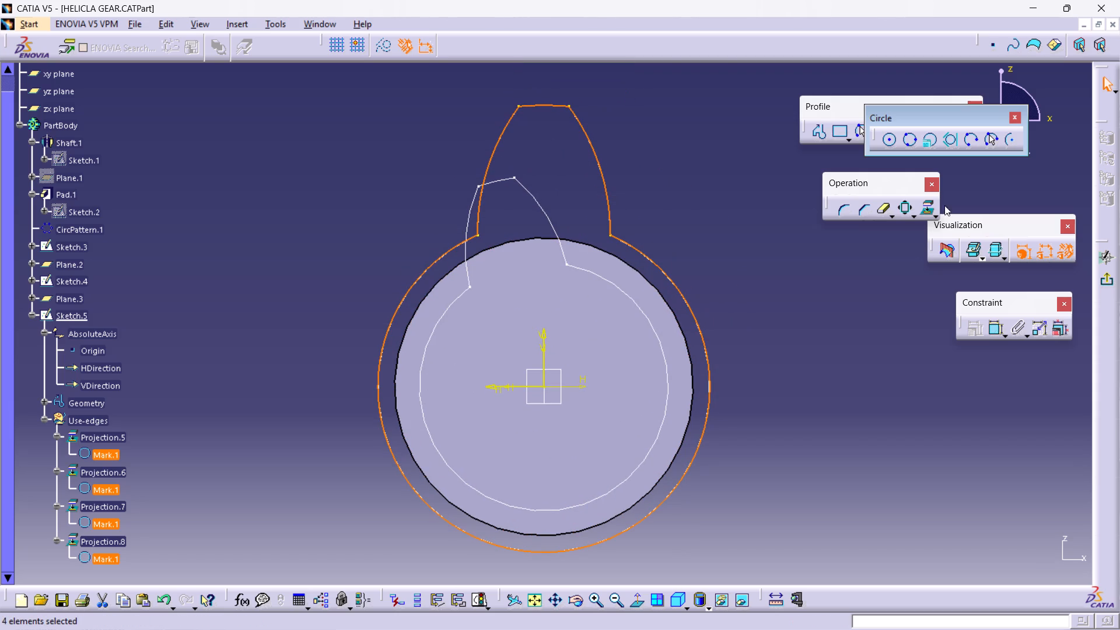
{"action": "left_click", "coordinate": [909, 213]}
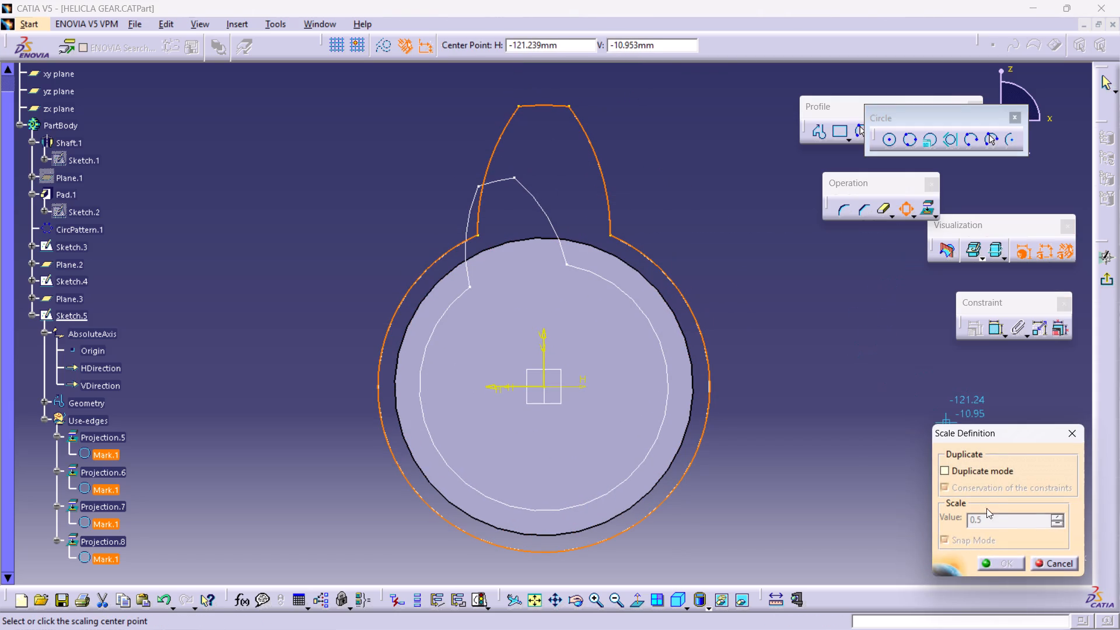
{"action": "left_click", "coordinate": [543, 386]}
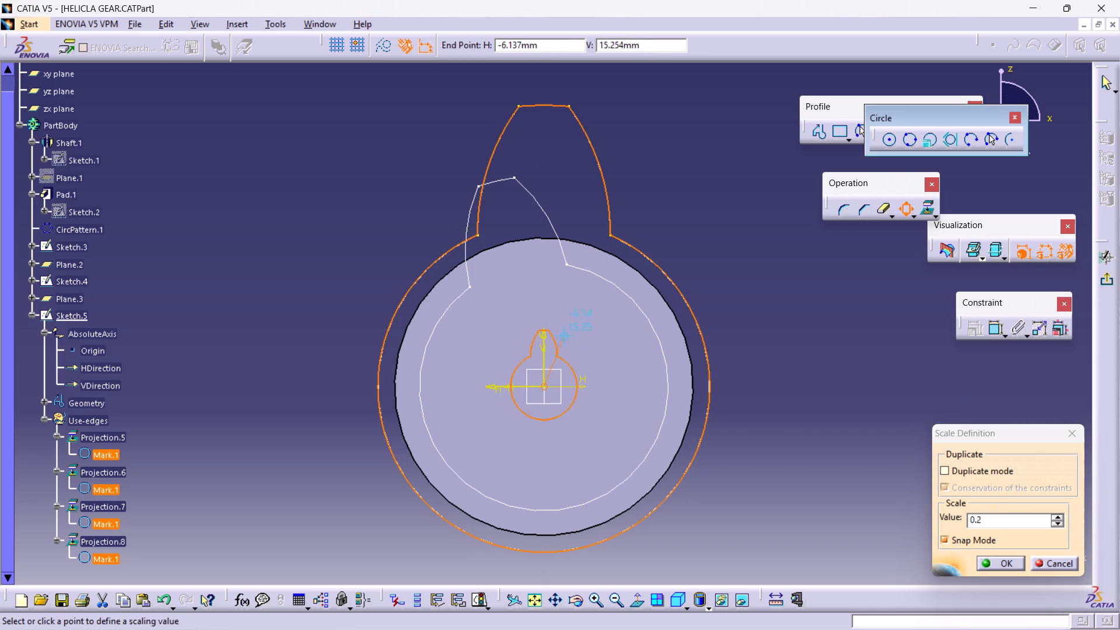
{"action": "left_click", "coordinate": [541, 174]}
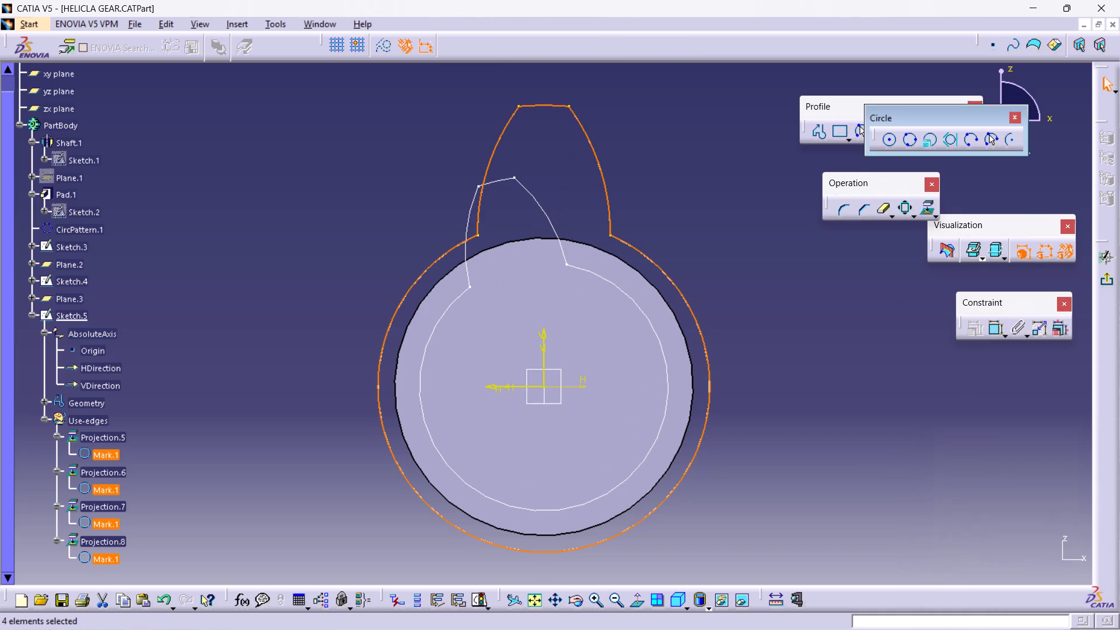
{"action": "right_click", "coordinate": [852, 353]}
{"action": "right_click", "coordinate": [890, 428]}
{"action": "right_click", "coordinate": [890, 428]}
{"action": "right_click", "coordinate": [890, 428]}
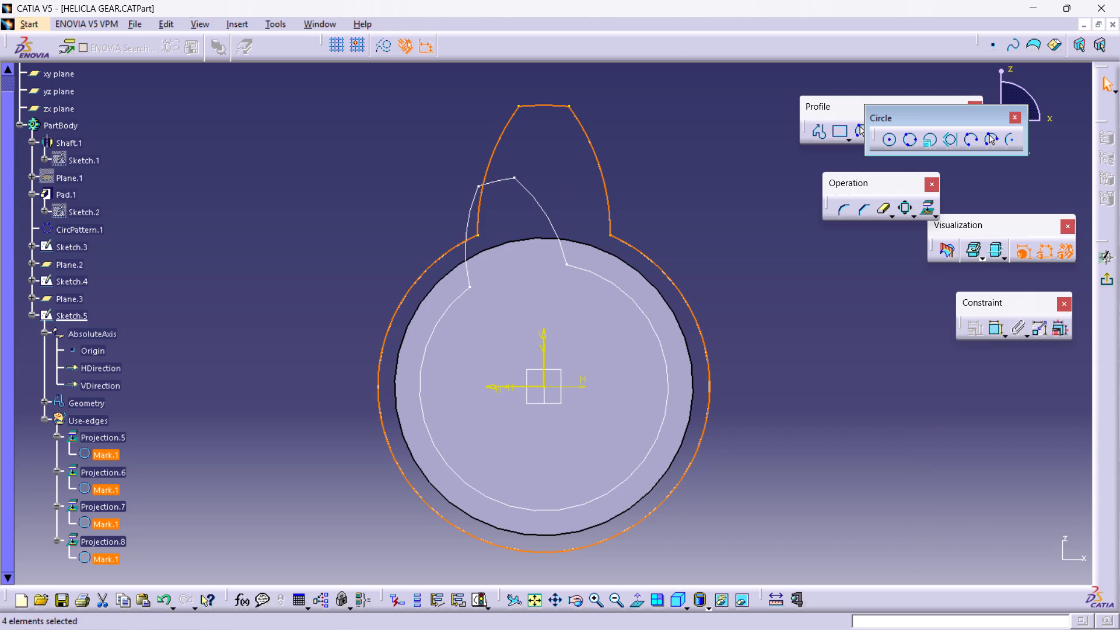
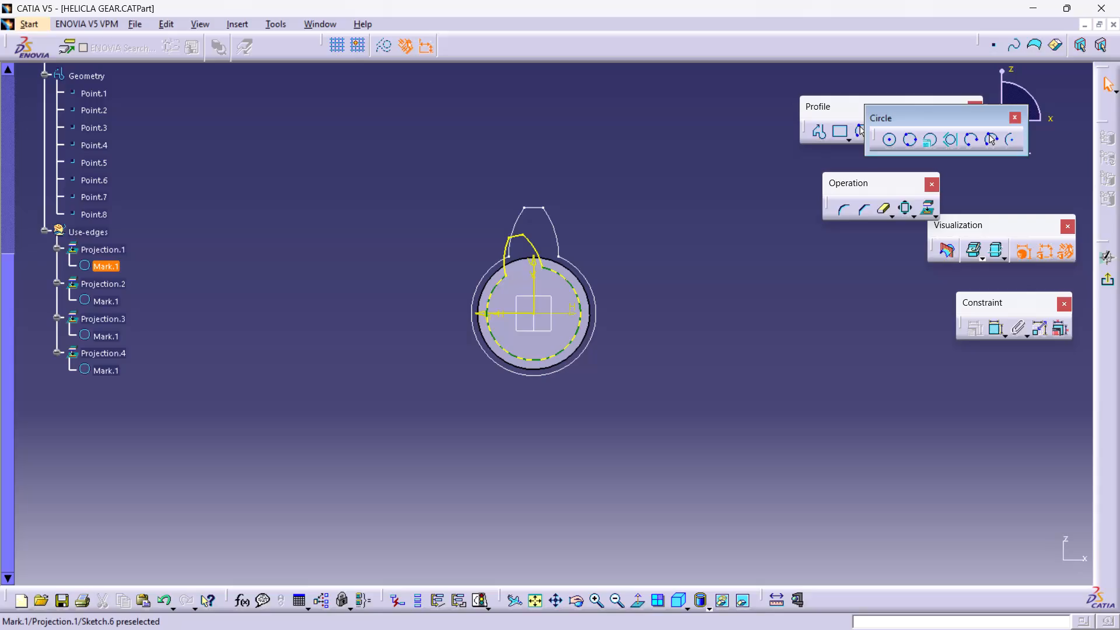
Delete the projected root arc, both flanks and tip edge of the small rotated tooth profile from Sketch.6.
{"action": "left_click", "coordinate": [533, 249], "text": "ctrl"}
{"action": "left_click", "coordinate": [517, 236], "text": "ctrl"}
{"action": "left_click", "coordinate": [505, 251], "text": "ctrl"}
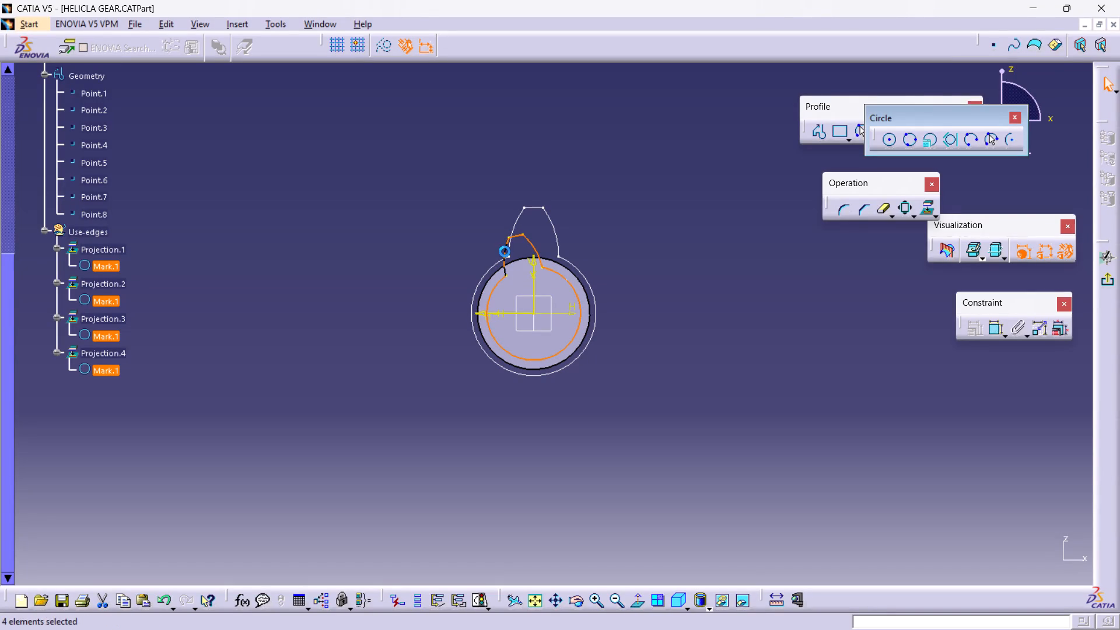
{"action": "key", "text": "Delete"}
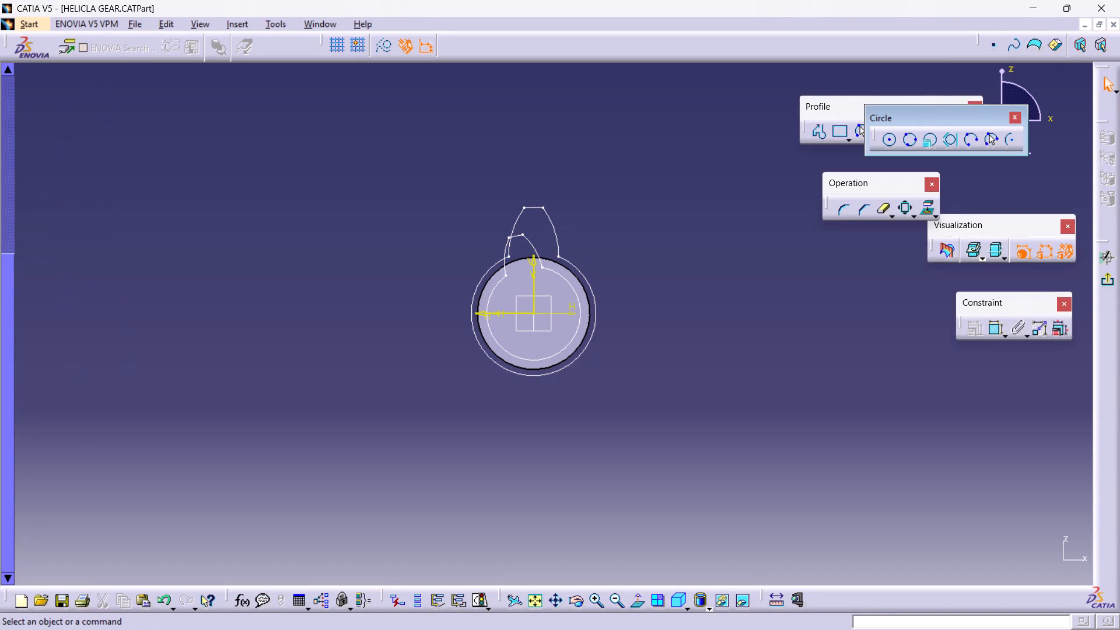
Project the root arc, both flanks and tip edge of Sketch.3's full-size tooth profile into Sketch.6.
{"action": "scroll", "coordinate": [225, 301], "scroll_direction": "down", "scroll_amount": 4}
{"action": "scroll", "coordinate": [219, 330], "scroll_direction": "up", "scroll_amount": 7}
{"action": "scroll", "coordinate": [219, 330], "scroll_direction": "down", "scroll_amount": 7}
{"action": "scroll", "coordinate": [215, 329], "scroll_direction": "up", "scroll_amount": 6}
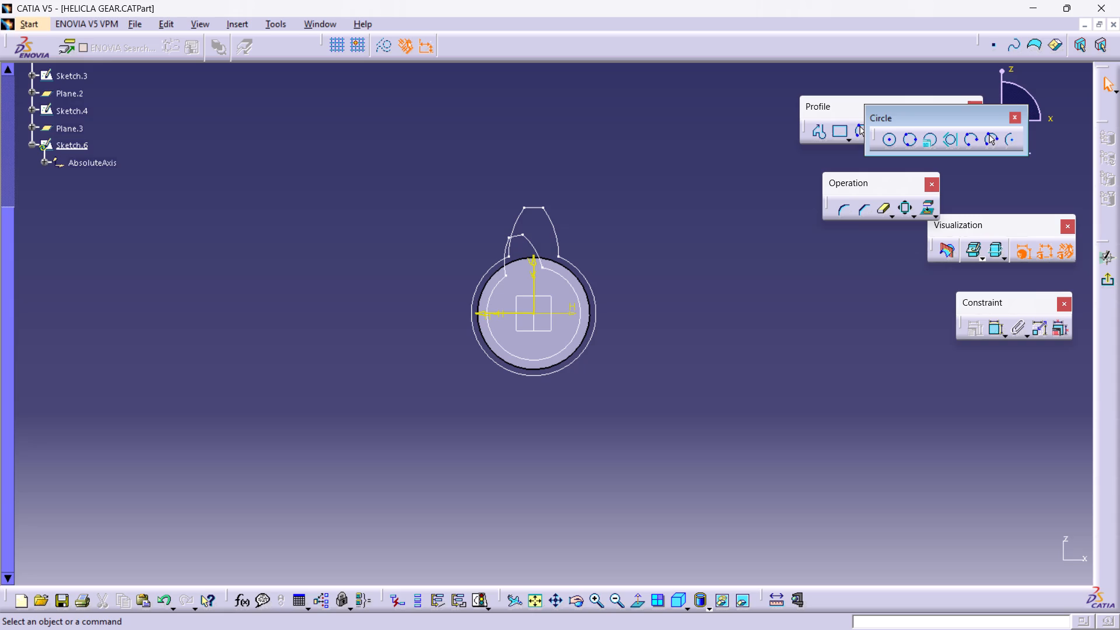
{"action": "scroll", "coordinate": [189, 329], "scroll_direction": "up", "scroll_amount": 4}
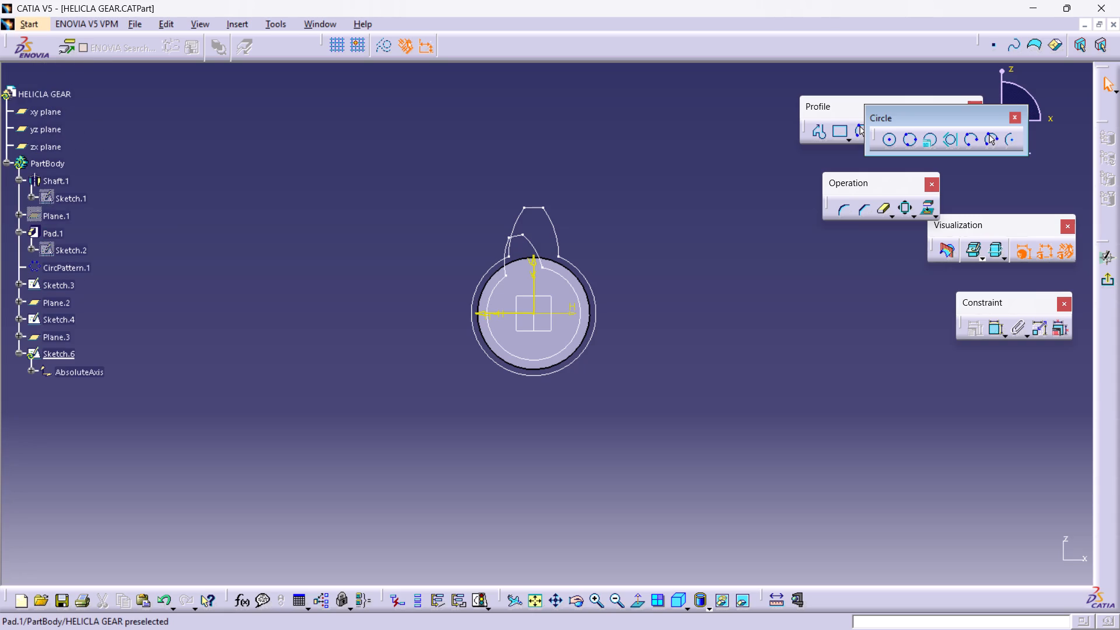
{"action": "left_click", "coordinate": [557, 241], "text": "ctrl"}
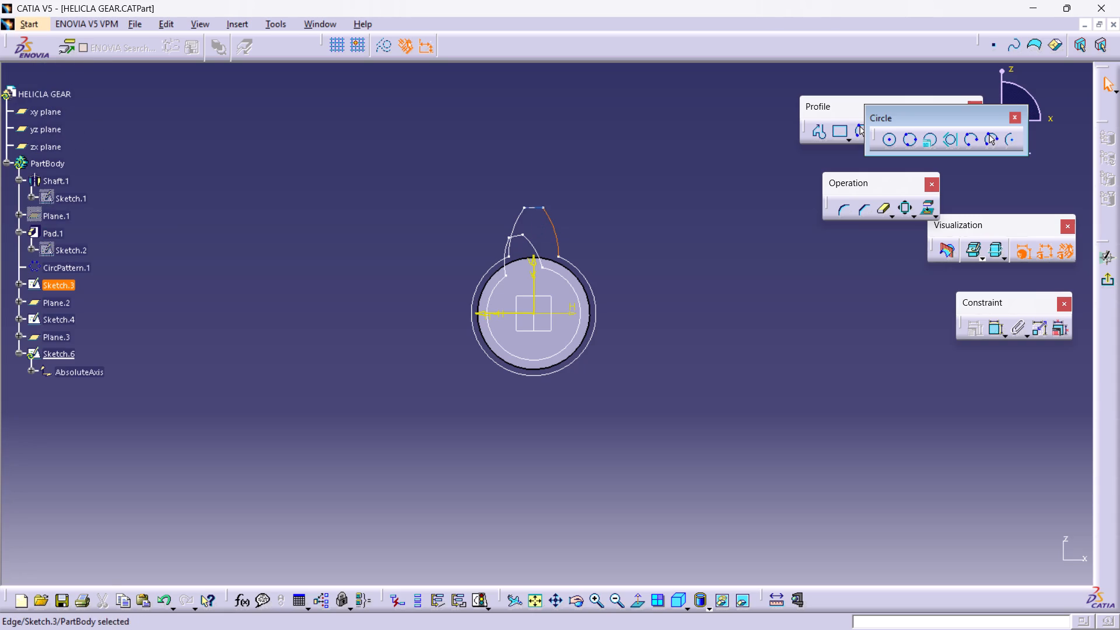
{"action": "left_click", "coordinate": [536, 206], "text": "ctrl"}
{"action": "left_click", "coordinate": [635, 235]}
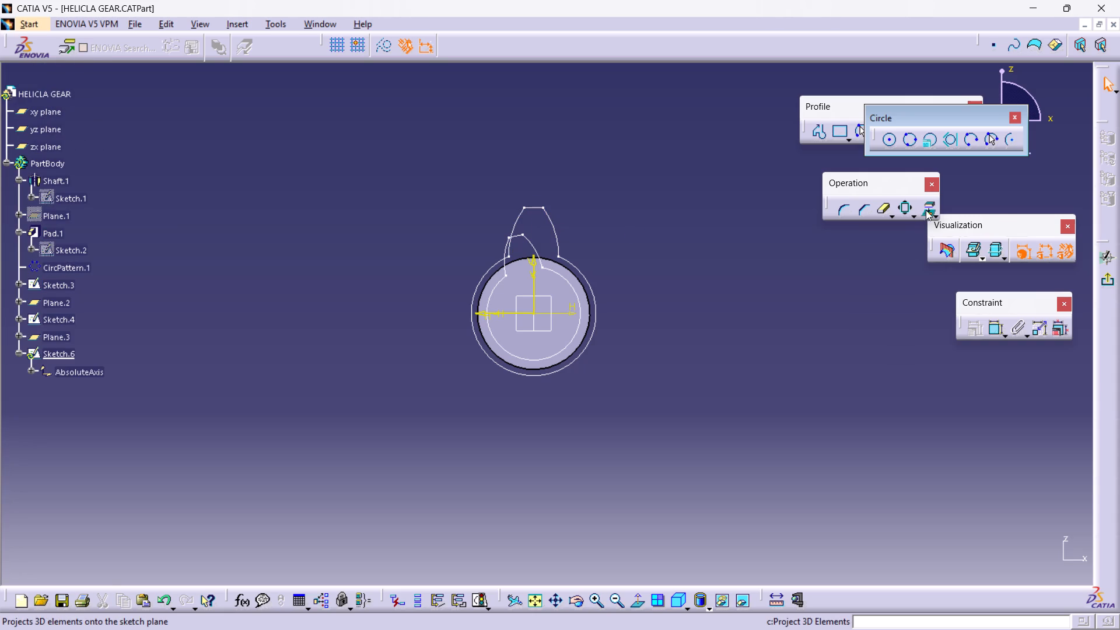
{"action": "double_click", "coordinate": [932, 207]}
{"action": "double_click", "coordinate": [953, 217]}
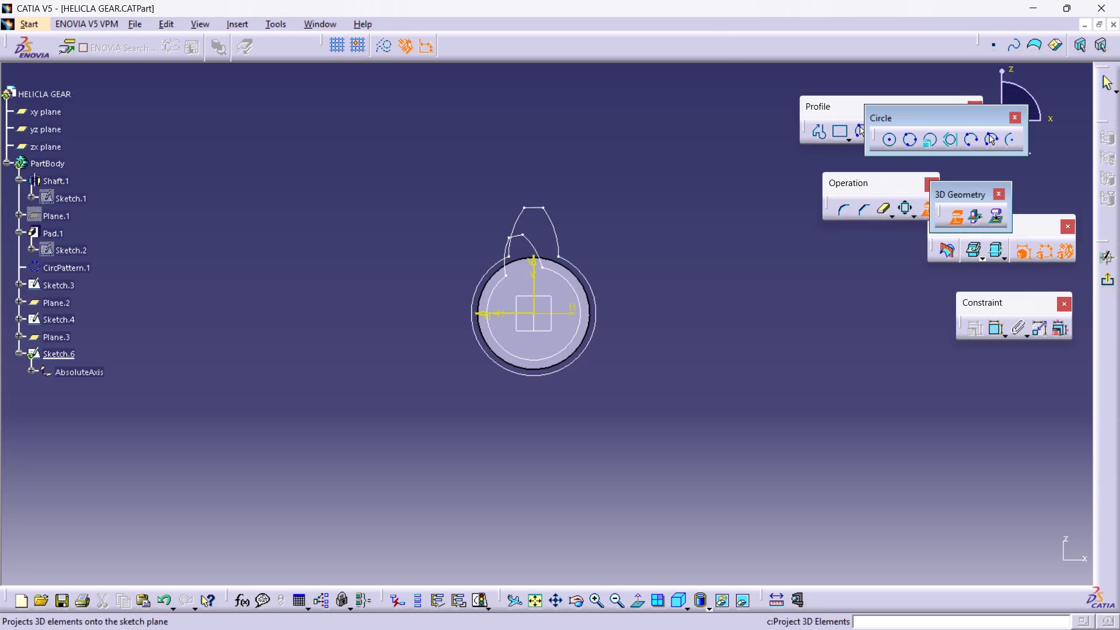
{"action": "left_click", "coordinate": [589, 282]}
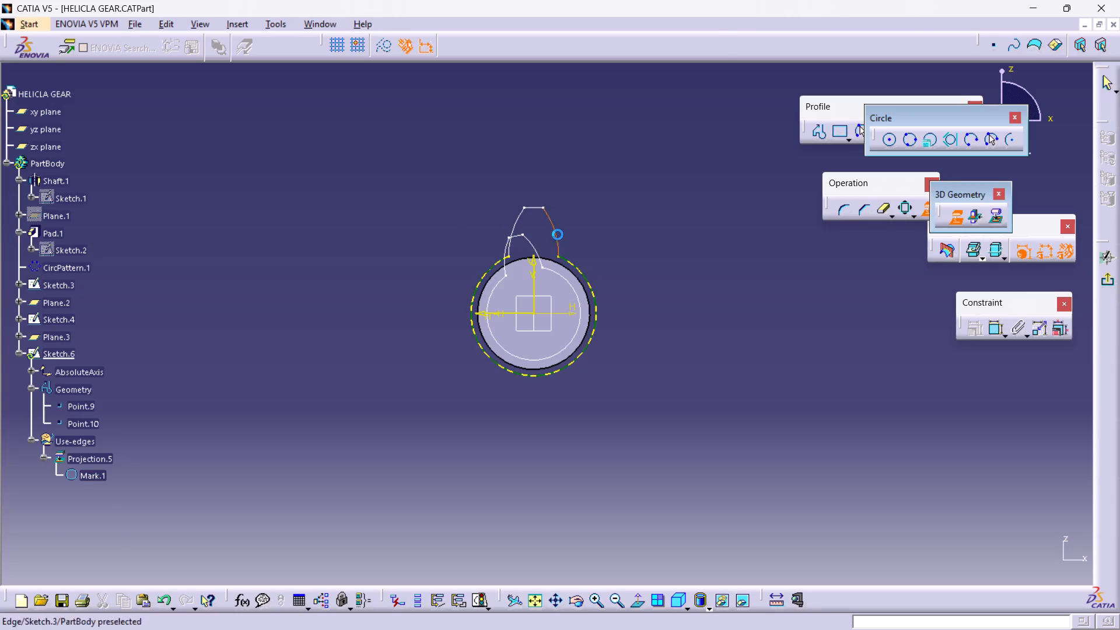
{"action": "left_click", "coordinate": [558, 236]}
{"action": "left_click", "coordinate": [531, 205]}
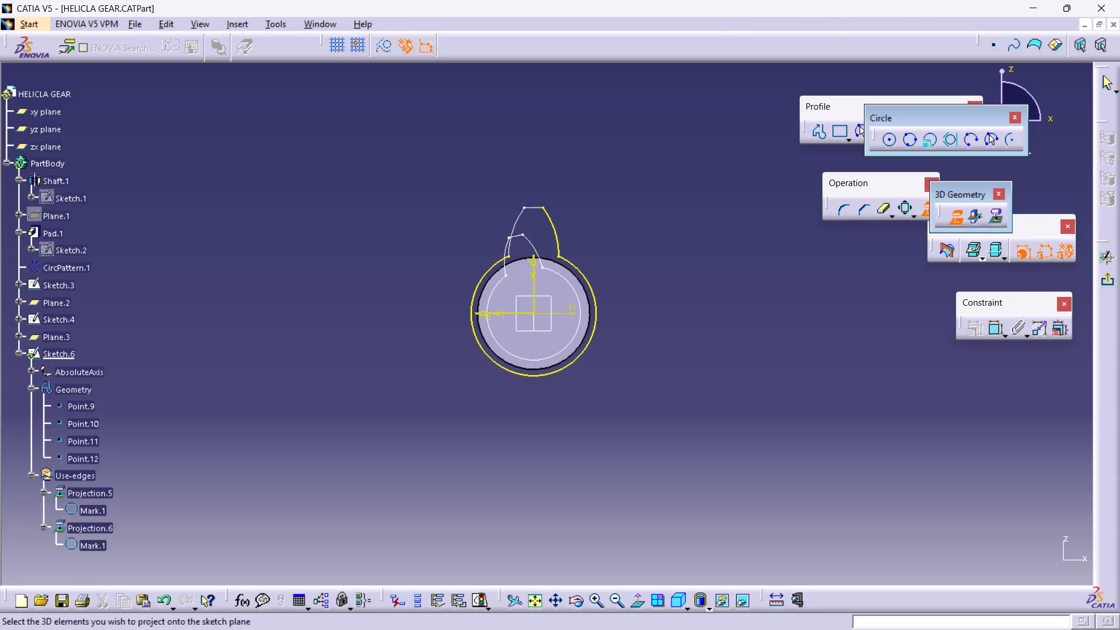
{"action": "left_click", "coordinate": [533, 208]}
{"action": "left_click", "coordinate": [517, 220]}
{"action": "left_click", "coordinate": [673, 228]}
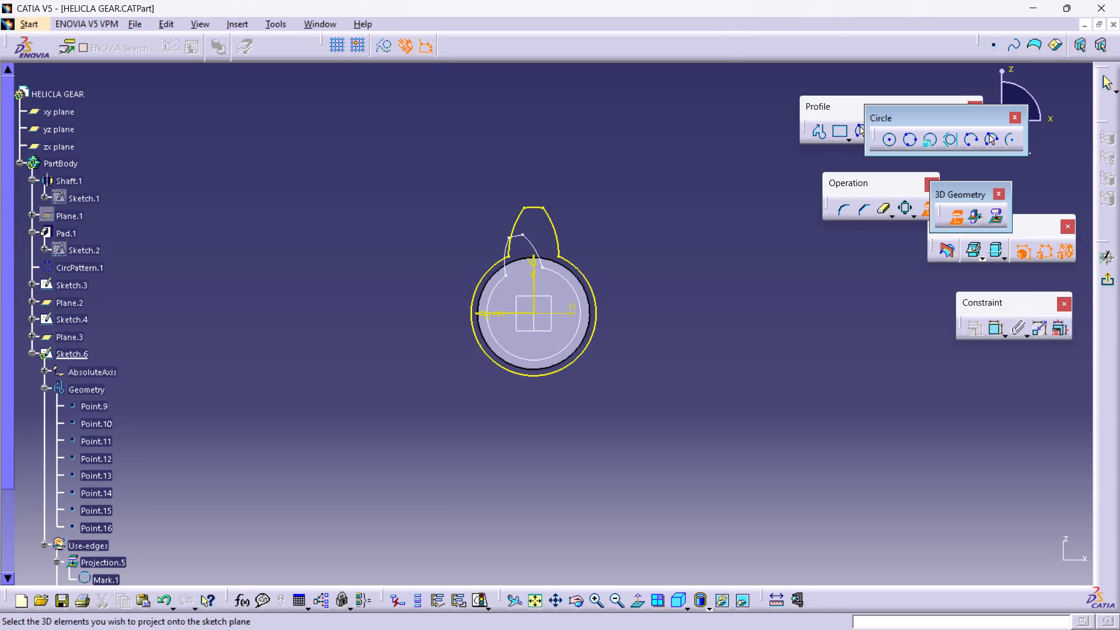
{"action": "left_click", "coordinate": [957, 217]}
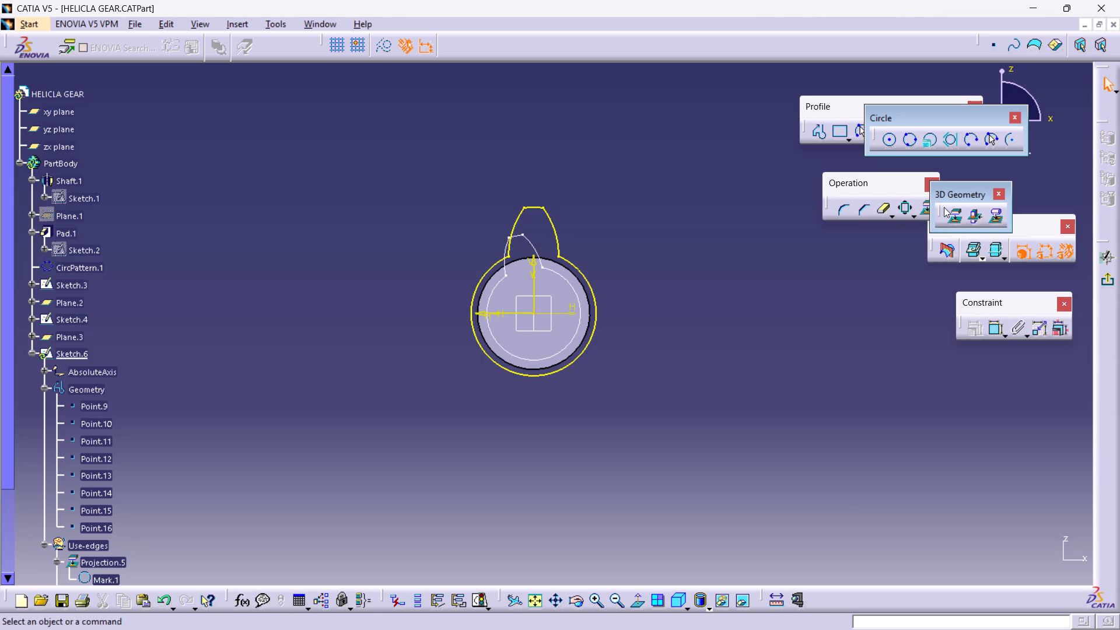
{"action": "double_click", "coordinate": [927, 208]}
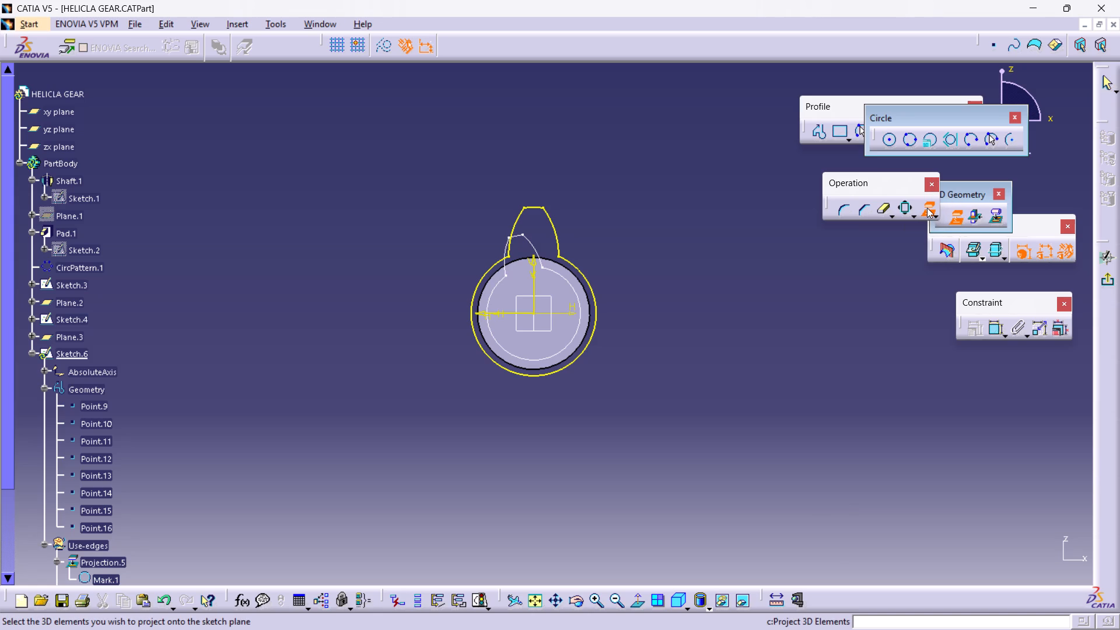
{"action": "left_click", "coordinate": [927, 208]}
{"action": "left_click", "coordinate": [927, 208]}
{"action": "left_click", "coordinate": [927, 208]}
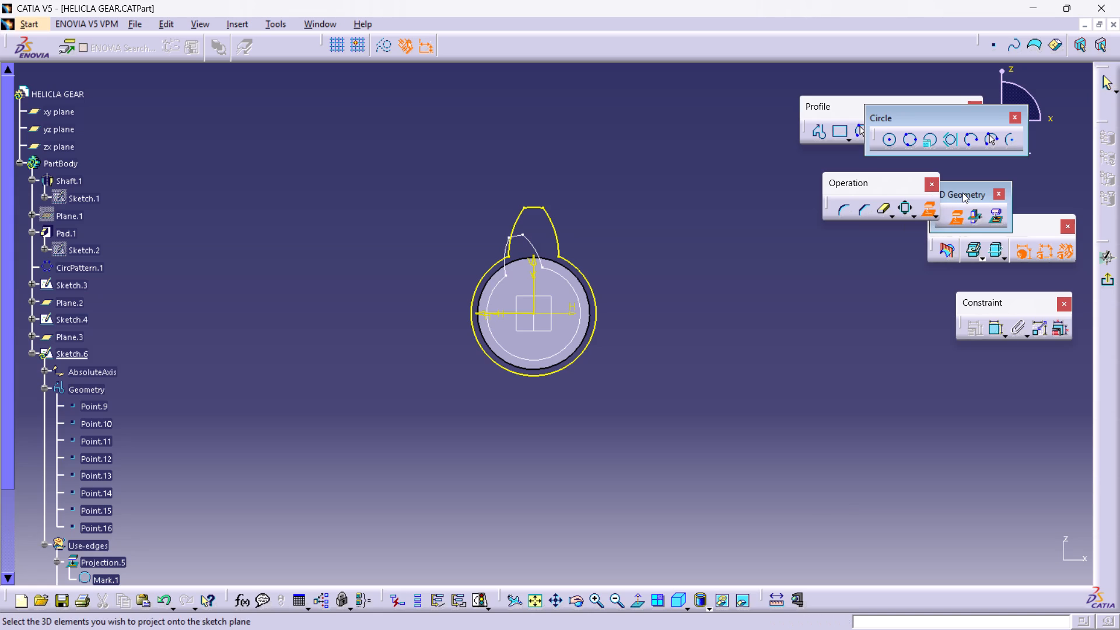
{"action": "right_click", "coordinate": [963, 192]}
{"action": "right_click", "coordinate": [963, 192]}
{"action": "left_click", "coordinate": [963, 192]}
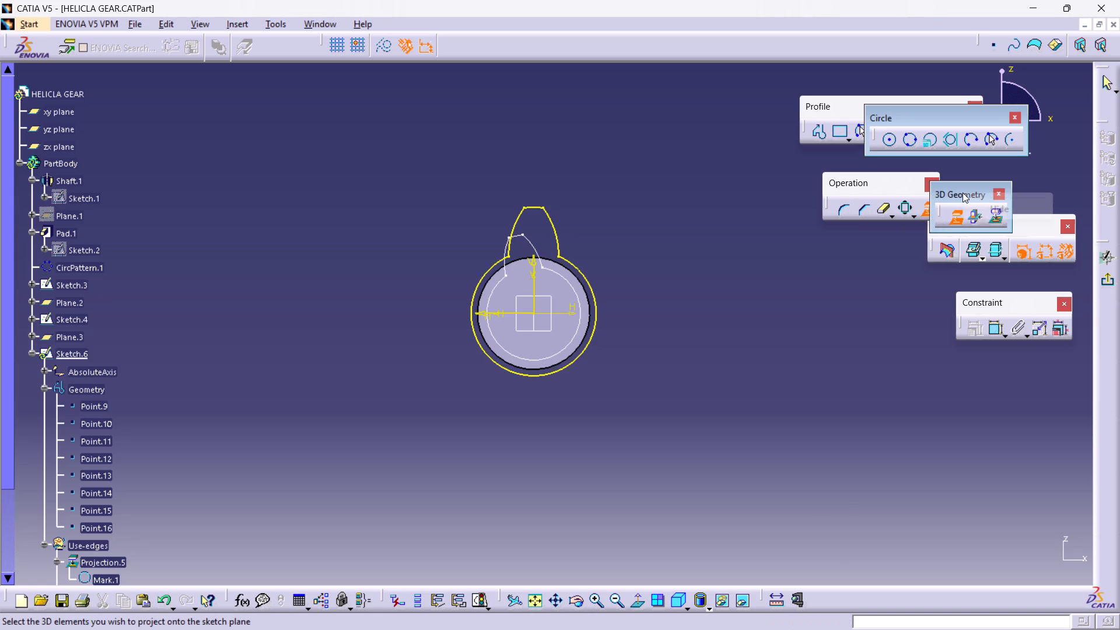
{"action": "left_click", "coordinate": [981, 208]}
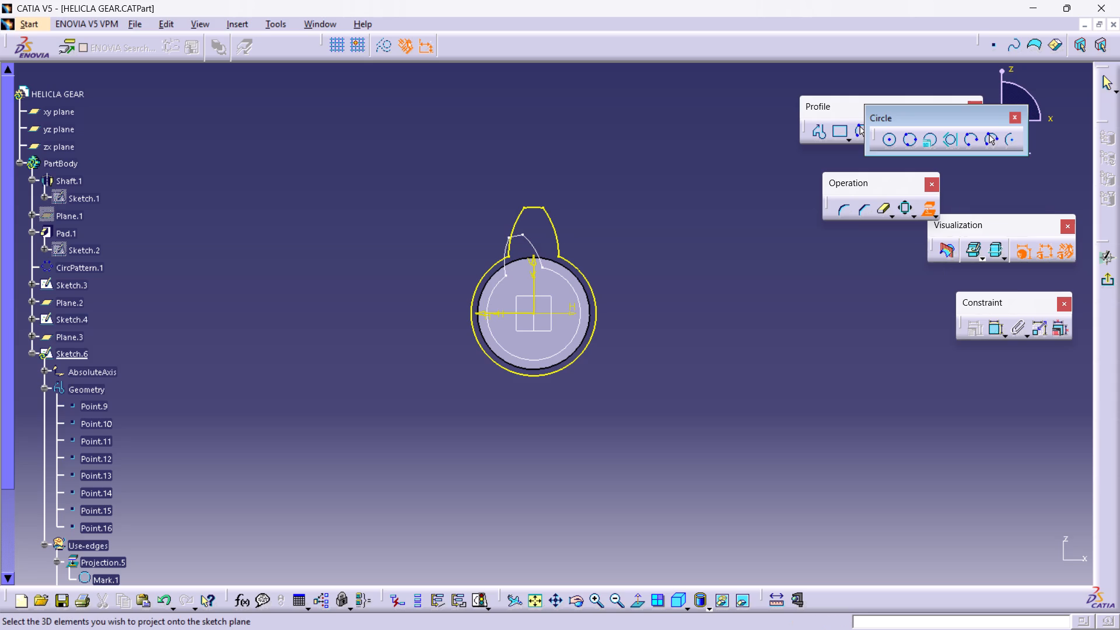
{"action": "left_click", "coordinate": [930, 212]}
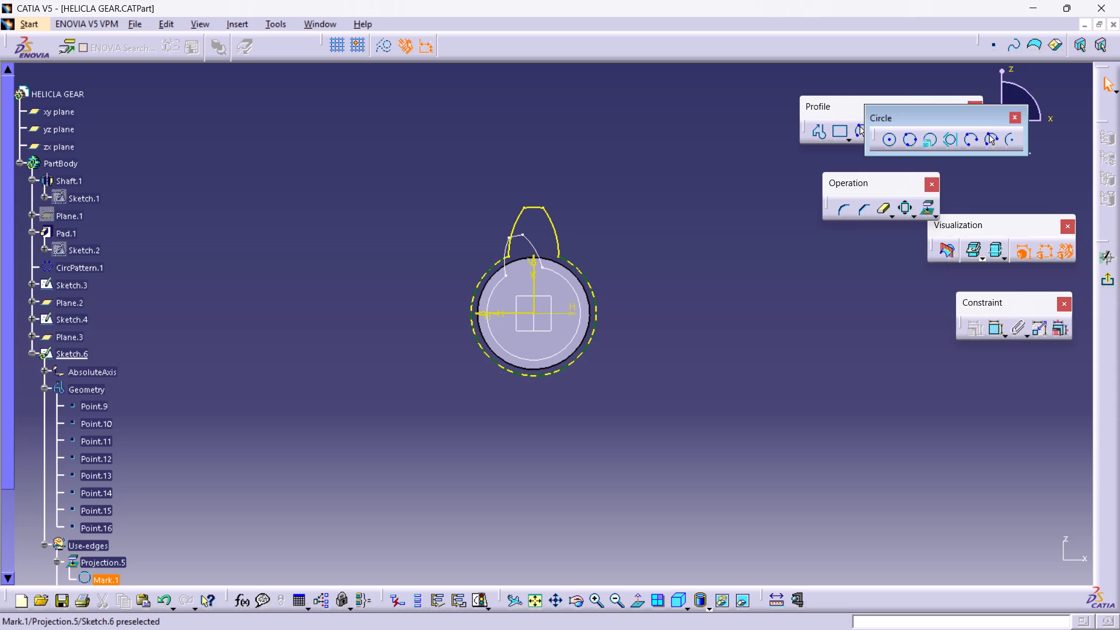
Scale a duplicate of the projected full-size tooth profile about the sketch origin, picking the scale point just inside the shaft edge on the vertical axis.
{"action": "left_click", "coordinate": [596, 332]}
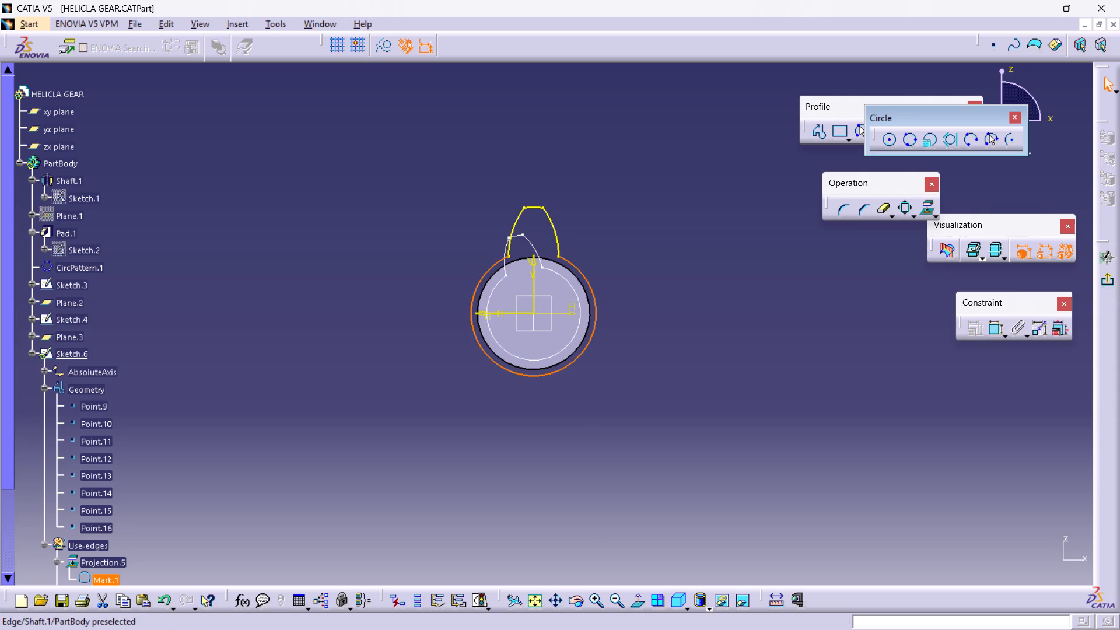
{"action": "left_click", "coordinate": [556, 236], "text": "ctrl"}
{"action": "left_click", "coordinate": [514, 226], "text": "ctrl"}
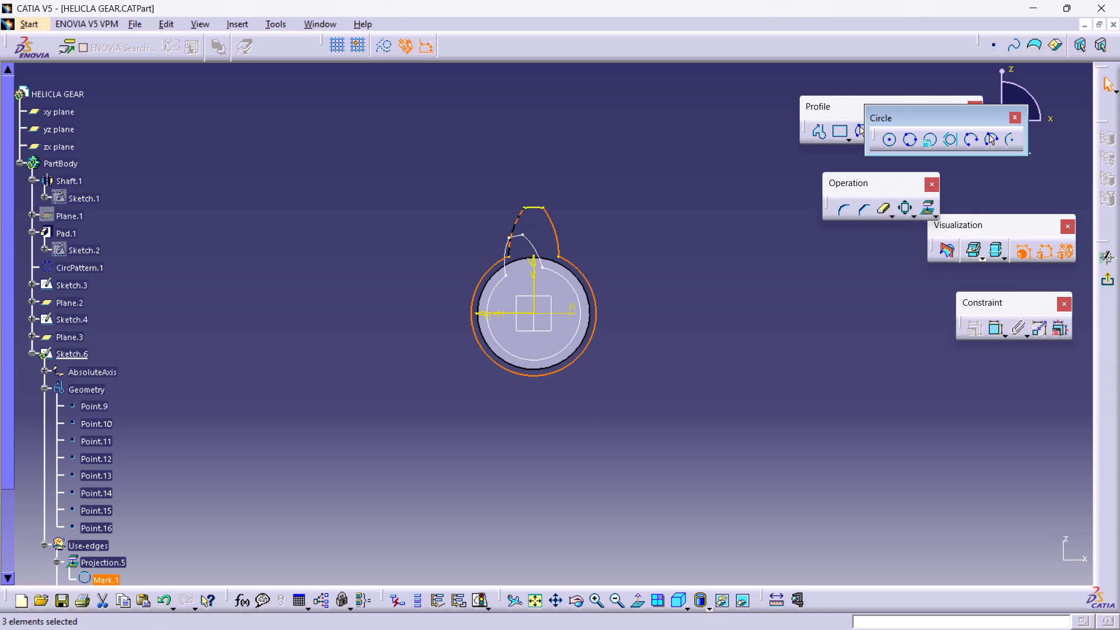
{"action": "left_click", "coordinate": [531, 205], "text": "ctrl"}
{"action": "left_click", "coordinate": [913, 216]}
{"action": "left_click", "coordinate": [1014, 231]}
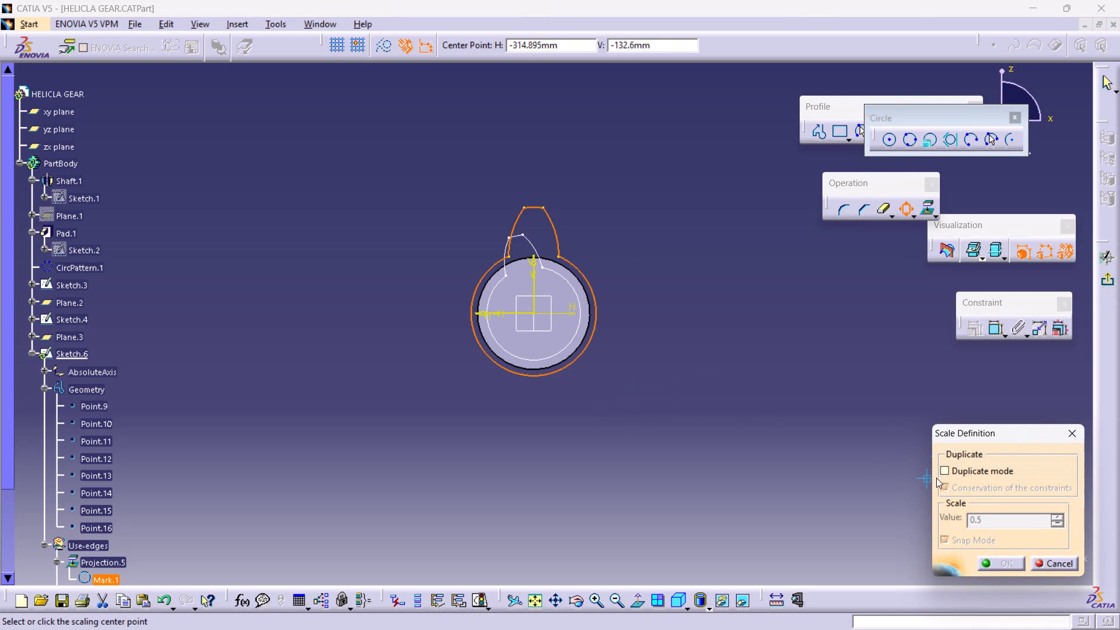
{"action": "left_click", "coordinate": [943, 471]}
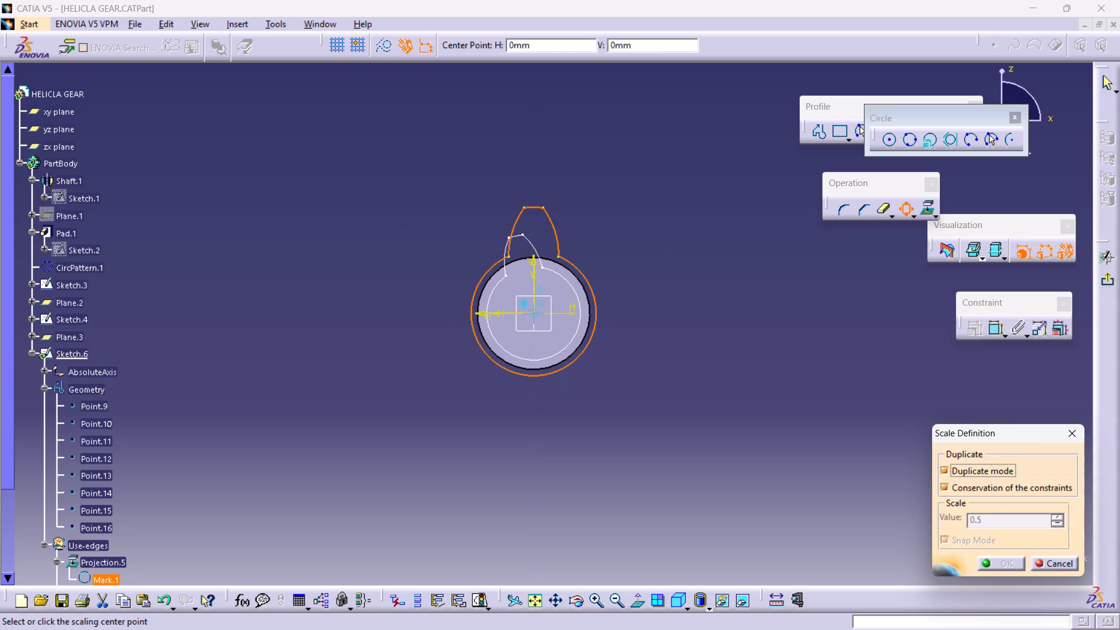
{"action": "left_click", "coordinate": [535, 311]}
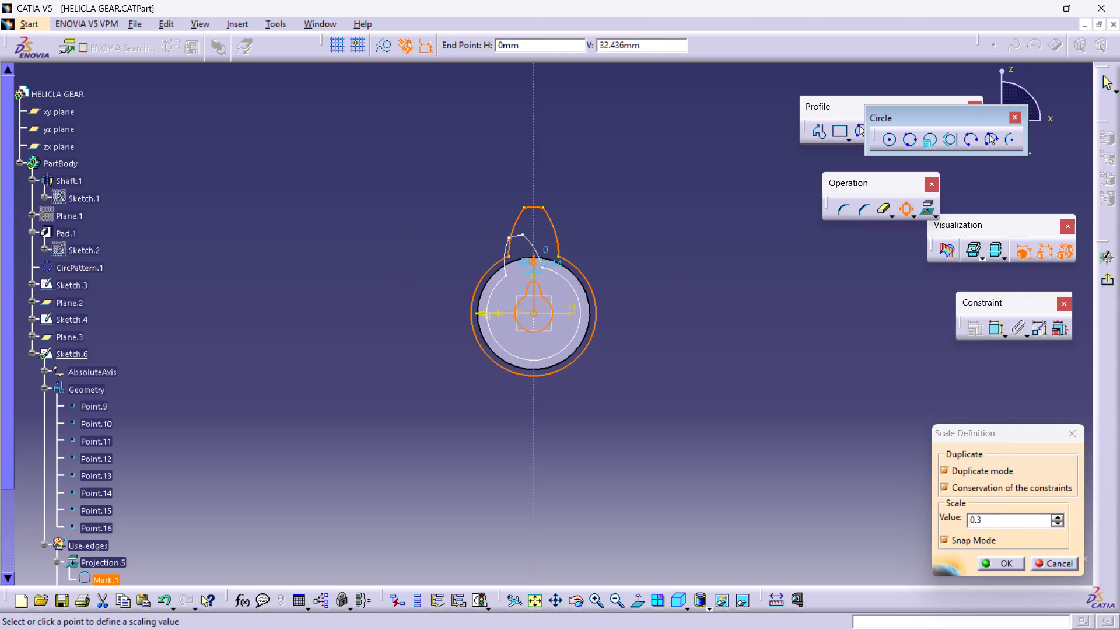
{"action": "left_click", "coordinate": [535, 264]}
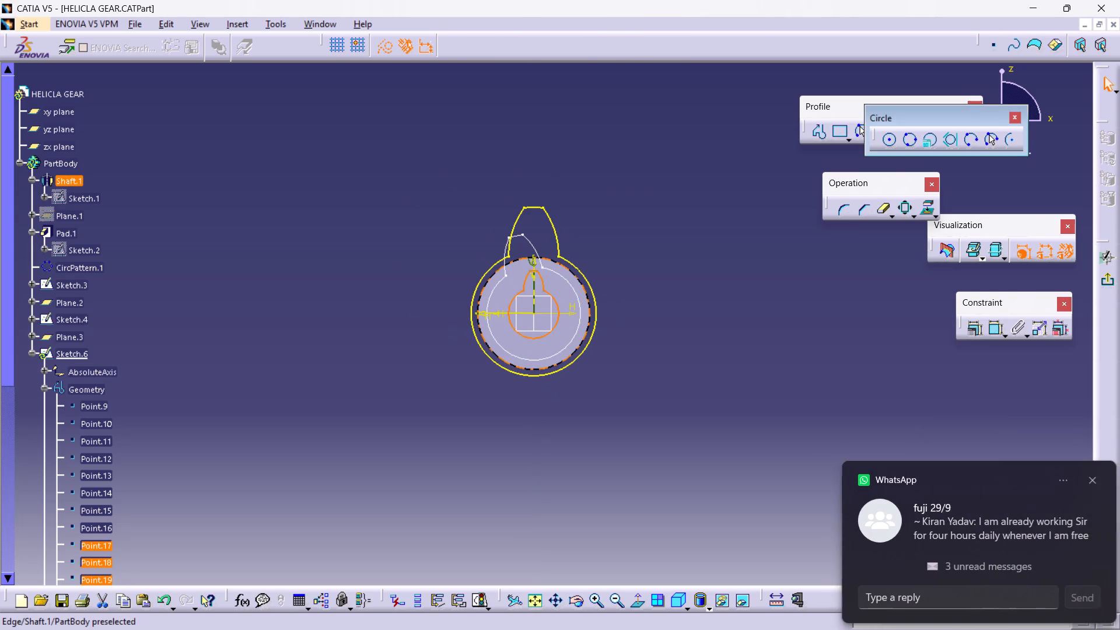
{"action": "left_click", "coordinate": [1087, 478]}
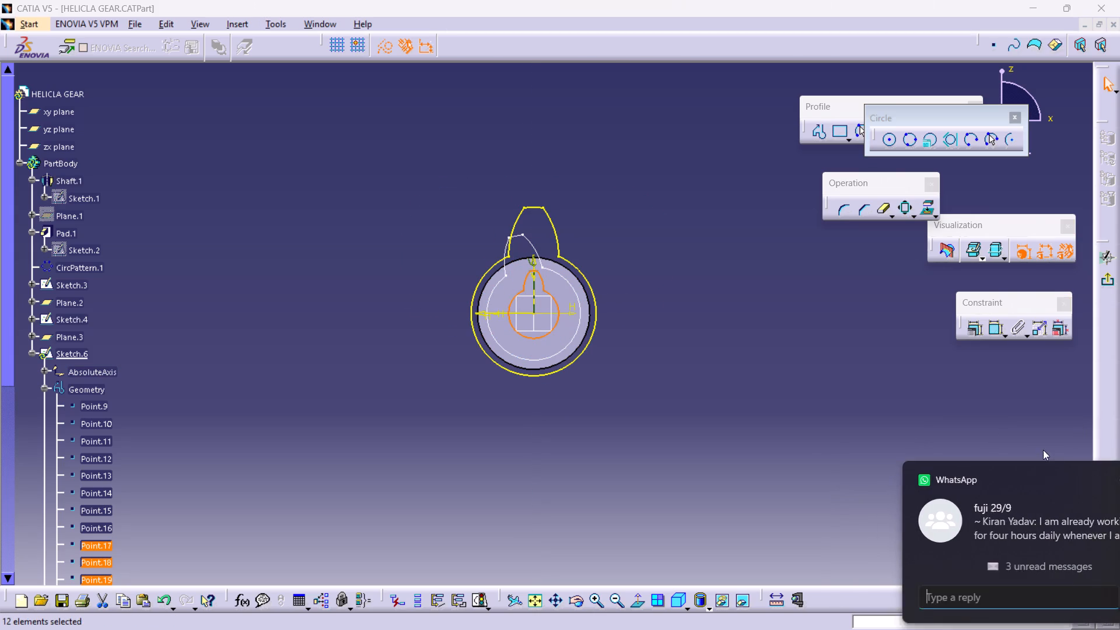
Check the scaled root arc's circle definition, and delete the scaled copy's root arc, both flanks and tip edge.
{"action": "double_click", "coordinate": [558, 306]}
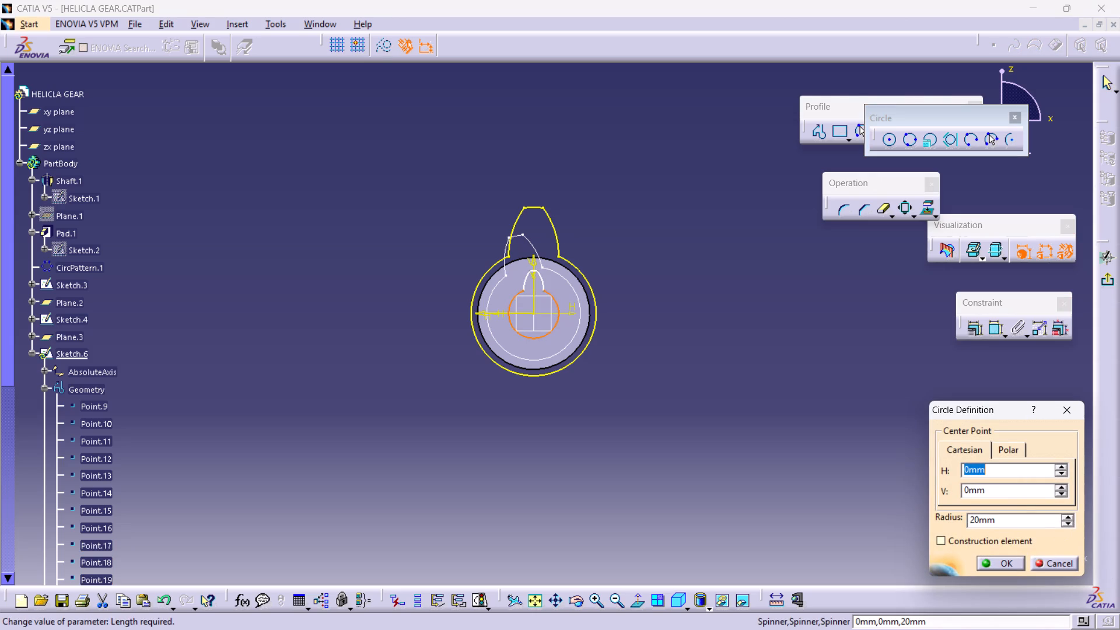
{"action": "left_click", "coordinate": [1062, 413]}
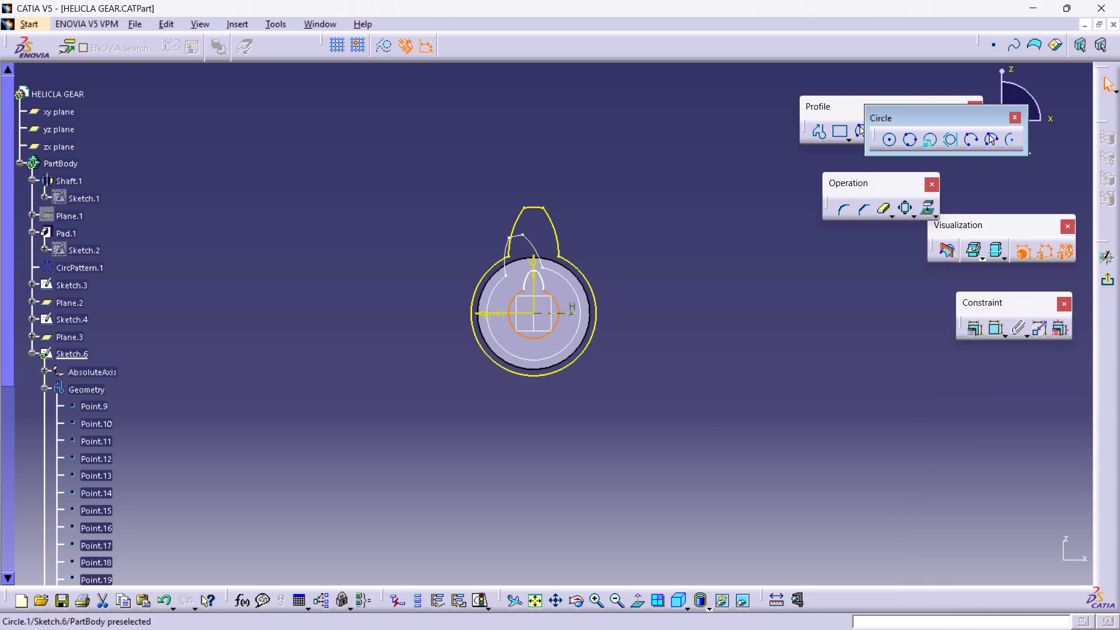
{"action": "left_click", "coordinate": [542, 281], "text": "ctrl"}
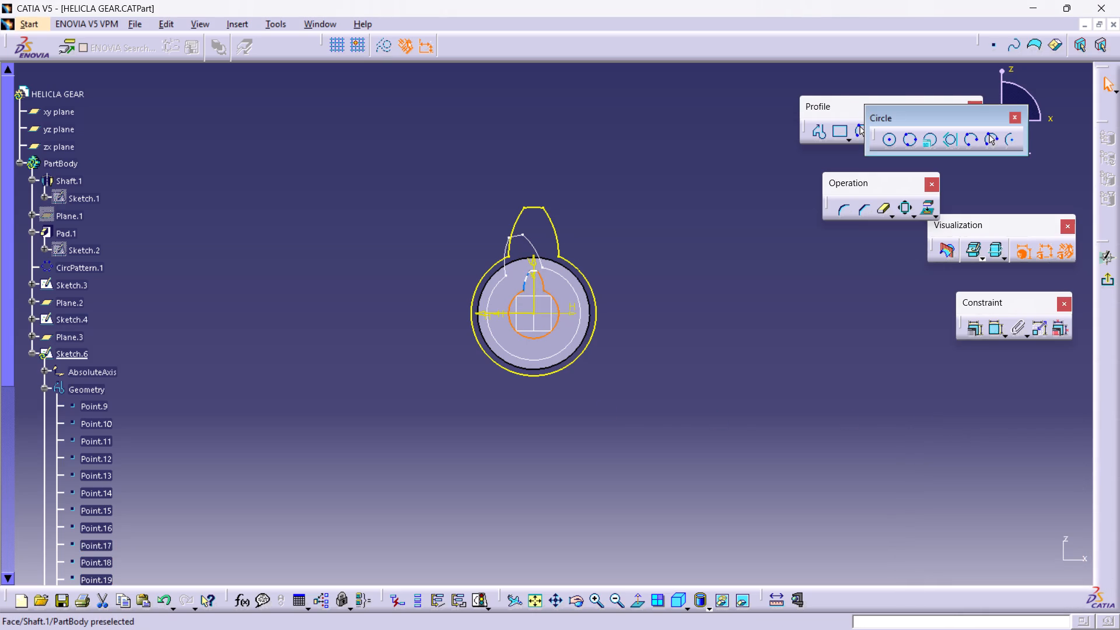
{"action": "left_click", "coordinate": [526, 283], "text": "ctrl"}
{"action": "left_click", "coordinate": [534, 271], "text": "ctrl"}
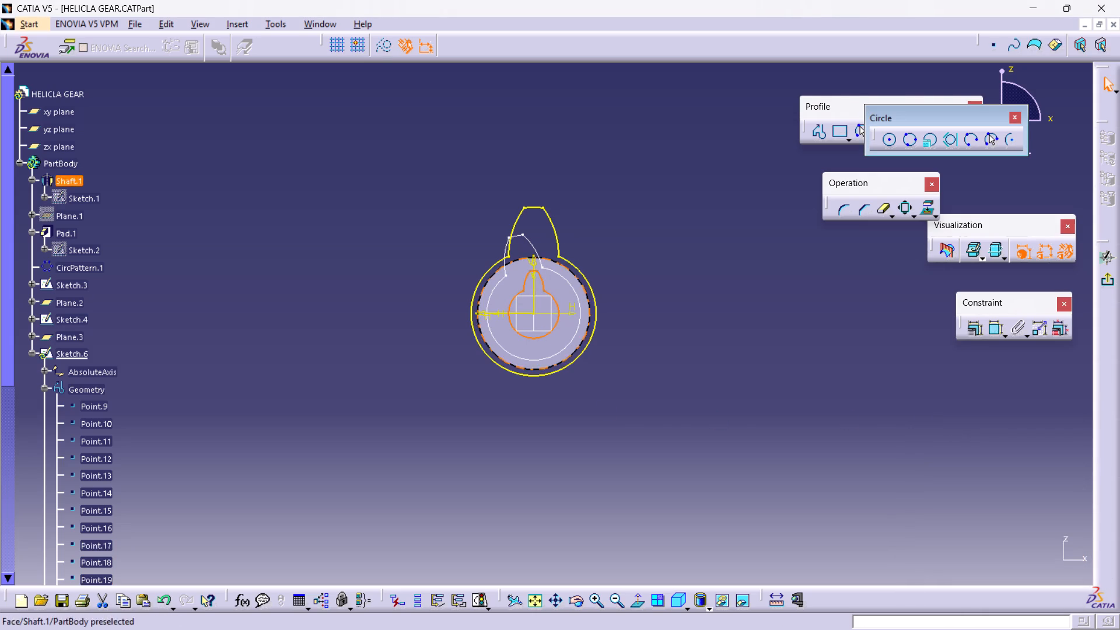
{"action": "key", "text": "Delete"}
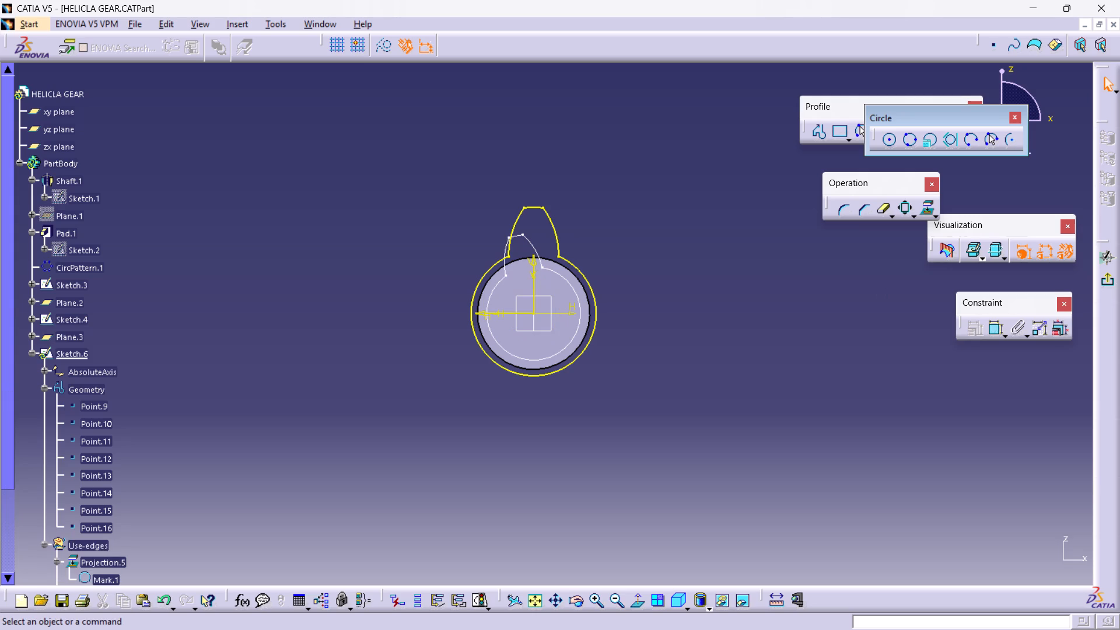
Scale the projected root arc, both flanks and tip edge about the sketch origin by 0.5, with duplication and constraint conservation.
{"action": "left_click", "coordinate": [594, 297], "text": "ctrl"}
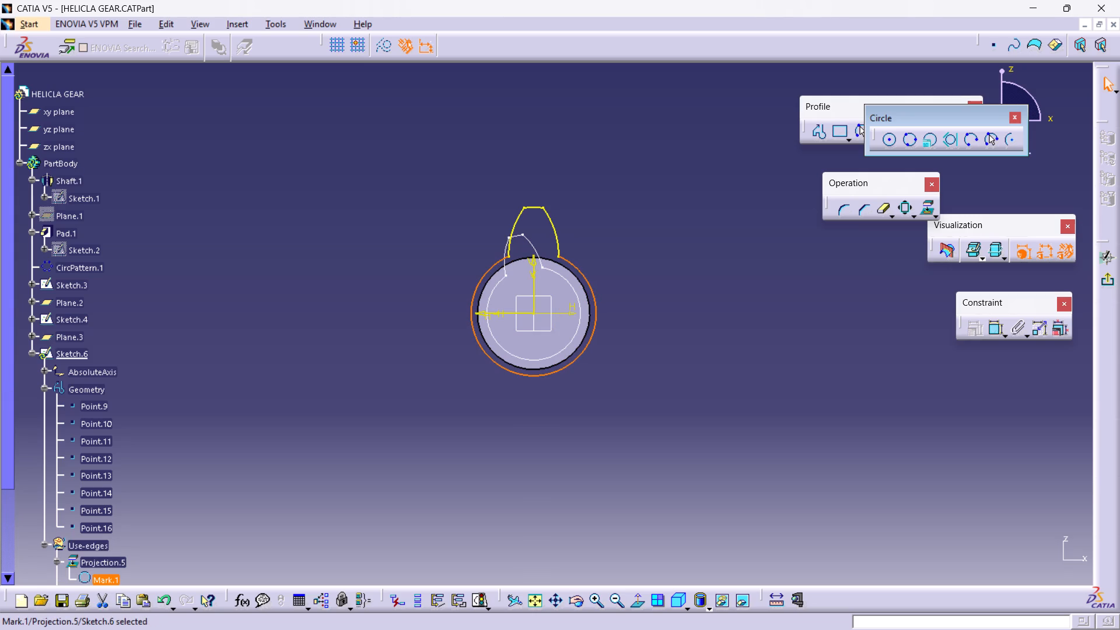
{"action": "left_click", "coordinate": [559, 236], "text": "ctrl"}
{"action": "left_click", "coordinate": [537, 206], "text": "ctrl"}
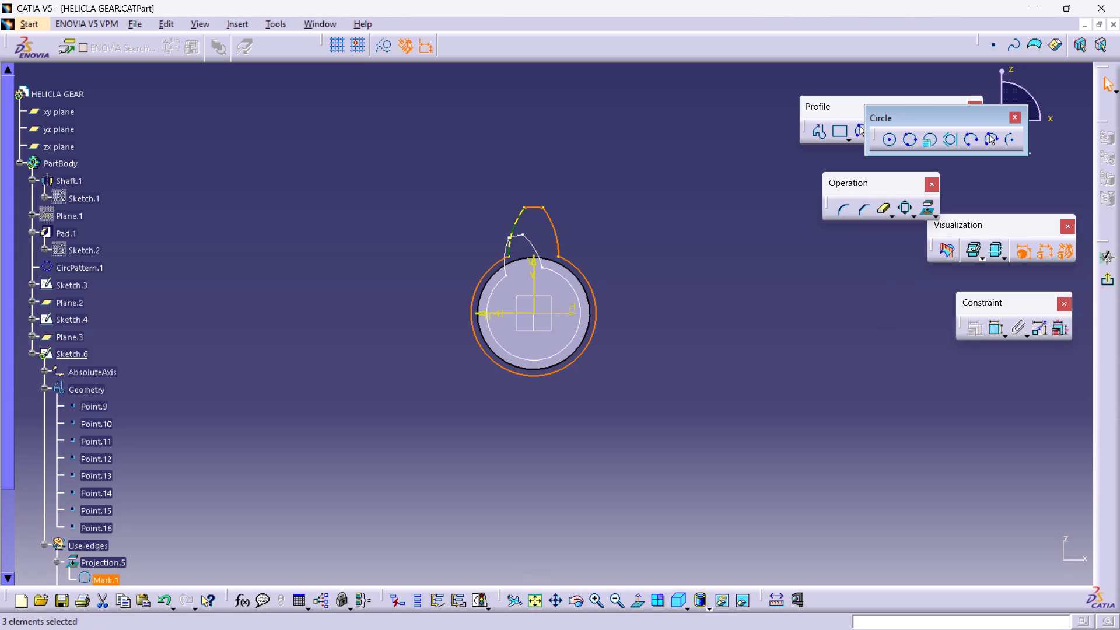
{"action": "left_click", "coordinate": [514, 223], "text": "ctrl"}
{"action": "left_click", "coordinate": [902, 206]}
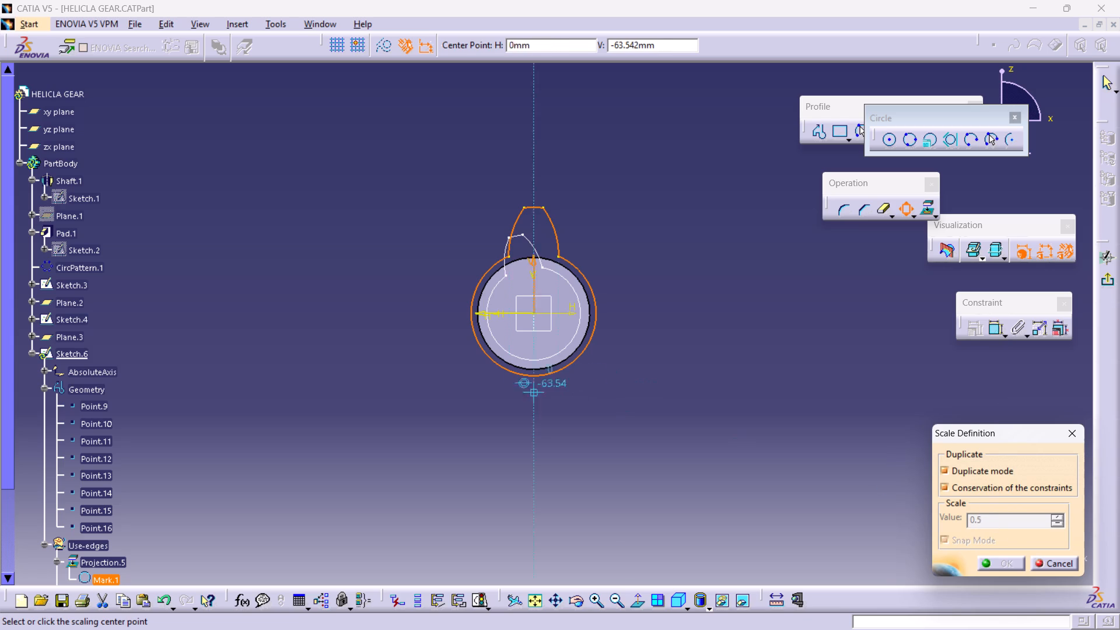
{"action": "left_click", "coordinate": [534, 313]}
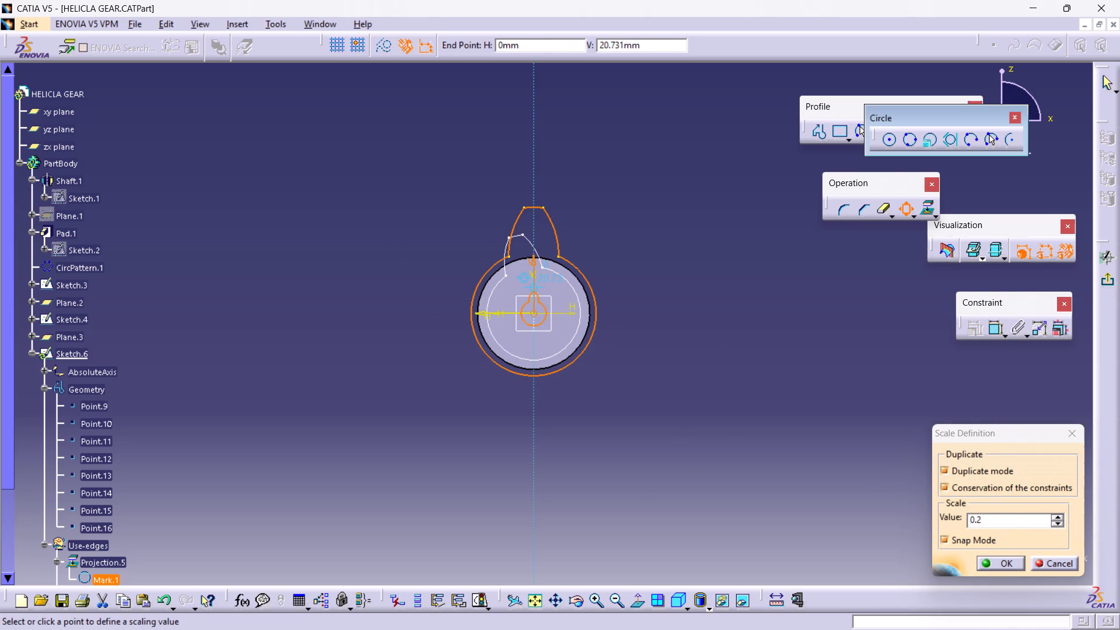
{"action": "left_click_drag", "start_coordinate": [1005, 523], "coordinate": [968, 525]}
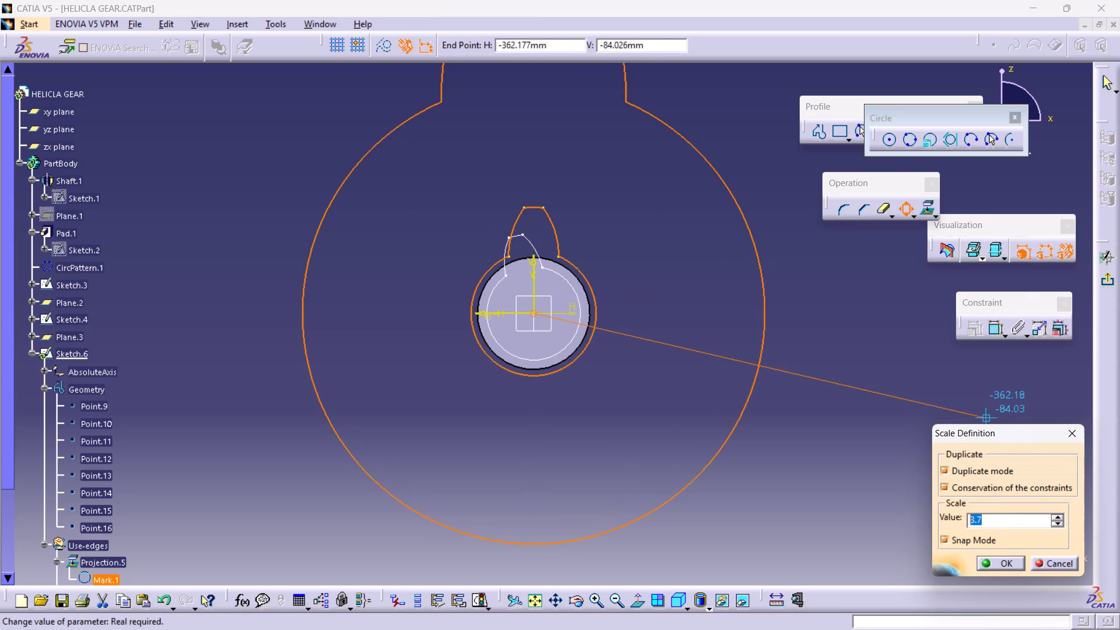
{"action": "type", "text": "0.5"}
{"action": "key", "text": "Return"}
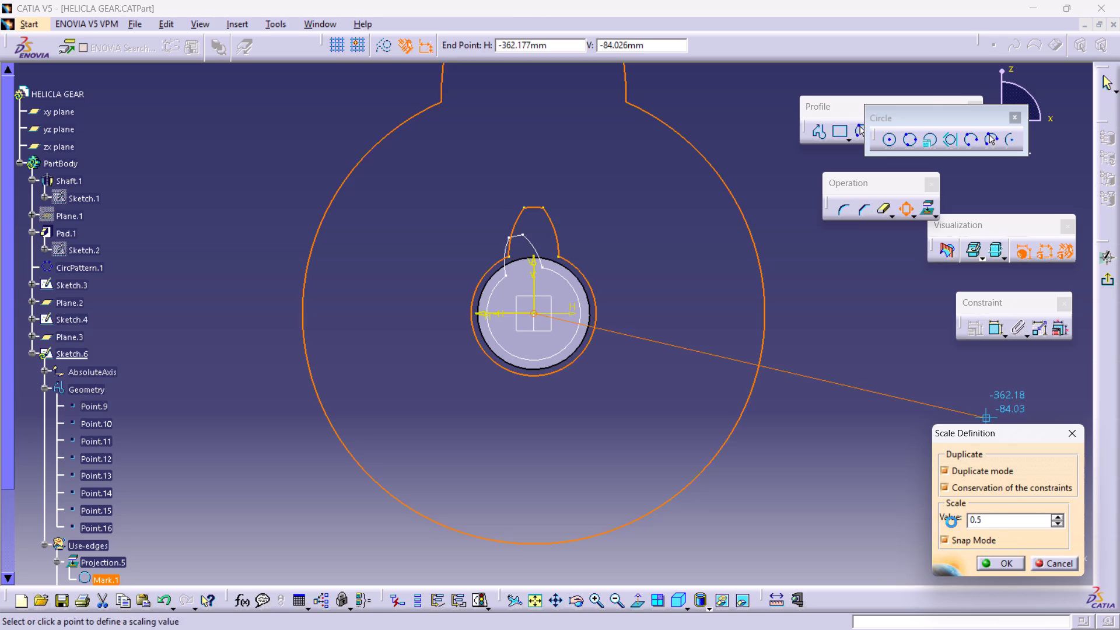
Convert the projected full-size profile's root arc, both flanks and tip edge in Sketch.6 to construction elements.
{"action": "left_click", "coordinate": [806, 329]}
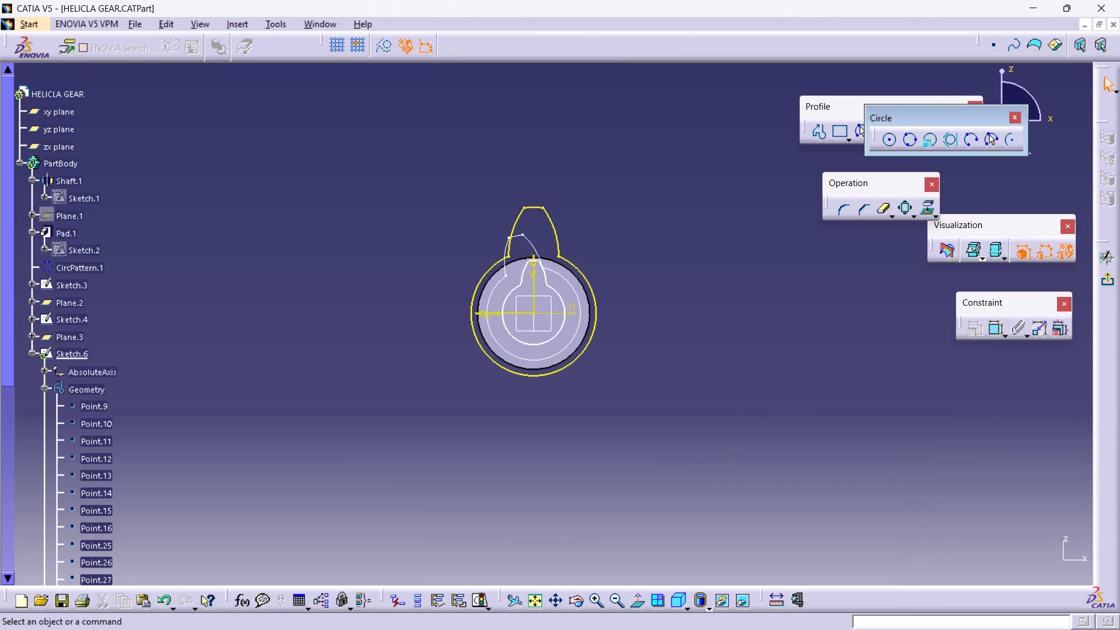
{"action": "left_click", "coordinate": [596, 307], "text": "ctrl"}
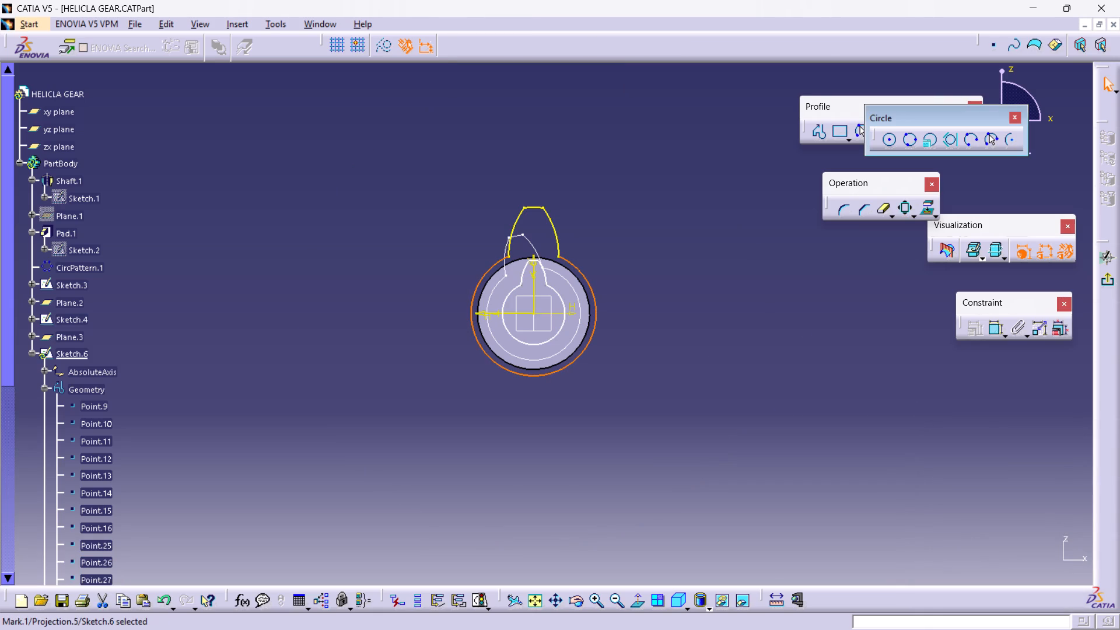
{"action": "left_click", "coordinate": [556, 231], "text": "ctrl"}
{"action": "left_click", "coordinate": [520, 219], "text": "ctrl"}
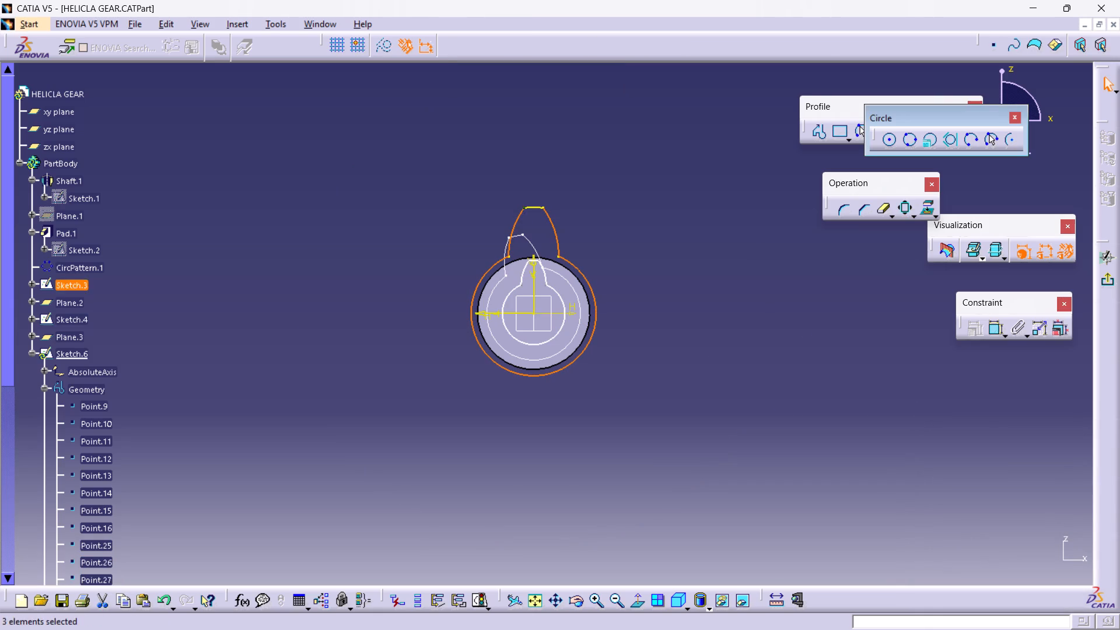
{"action": "left_click", "coordinate": [530, 206], "text": "ctrl"}
{"action": "left_click", "coordinate": [394, 51]}
{"action": "left_click", "coordinate": [384, 50]}
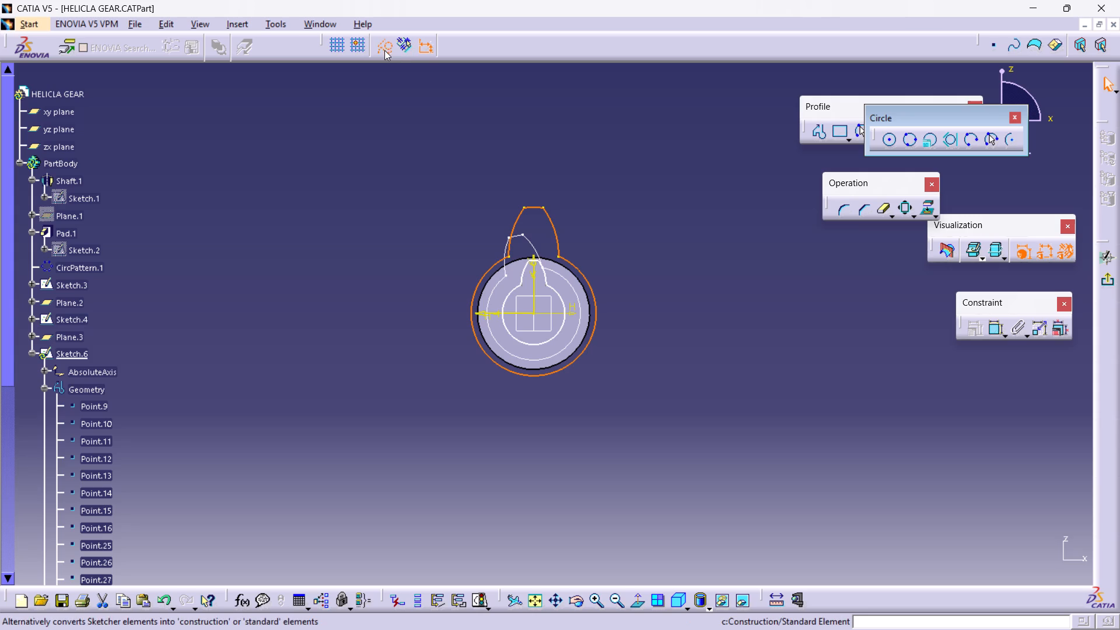
{"action": "left_click", "coordinate": [406, 44]}
{"action": "left_click", "coordinate": [647, 157]}
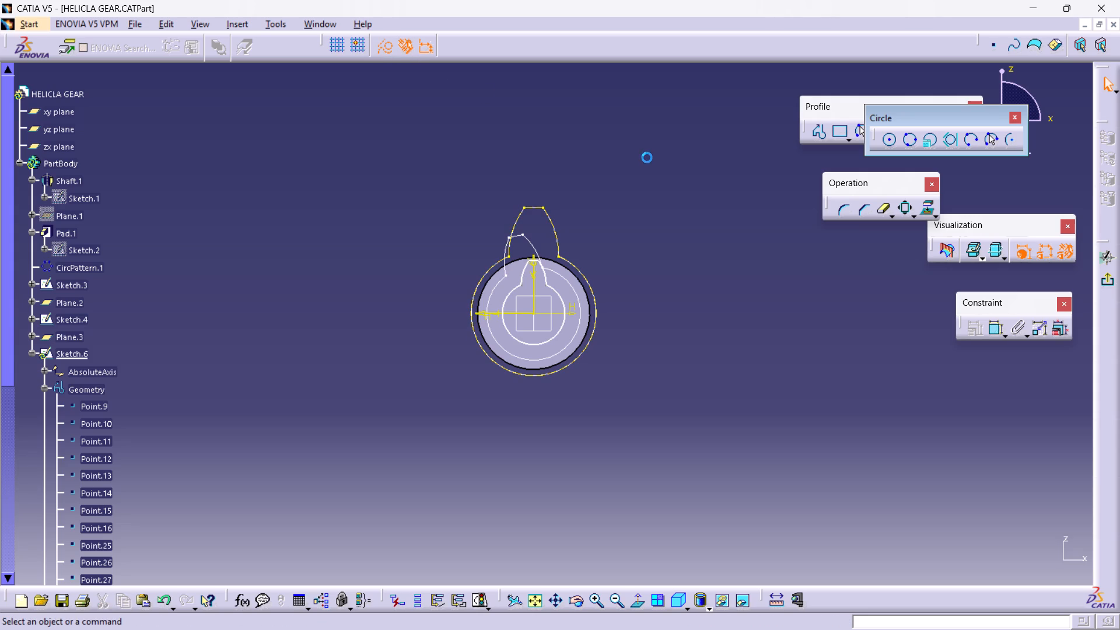
{"action": "left_click", "coordinate": [664, 271]}
Exit Sketch.6 back to the 3D part and dismiss the chat notification.
{"action": "left_click", "coordinate": [1113, 283]}
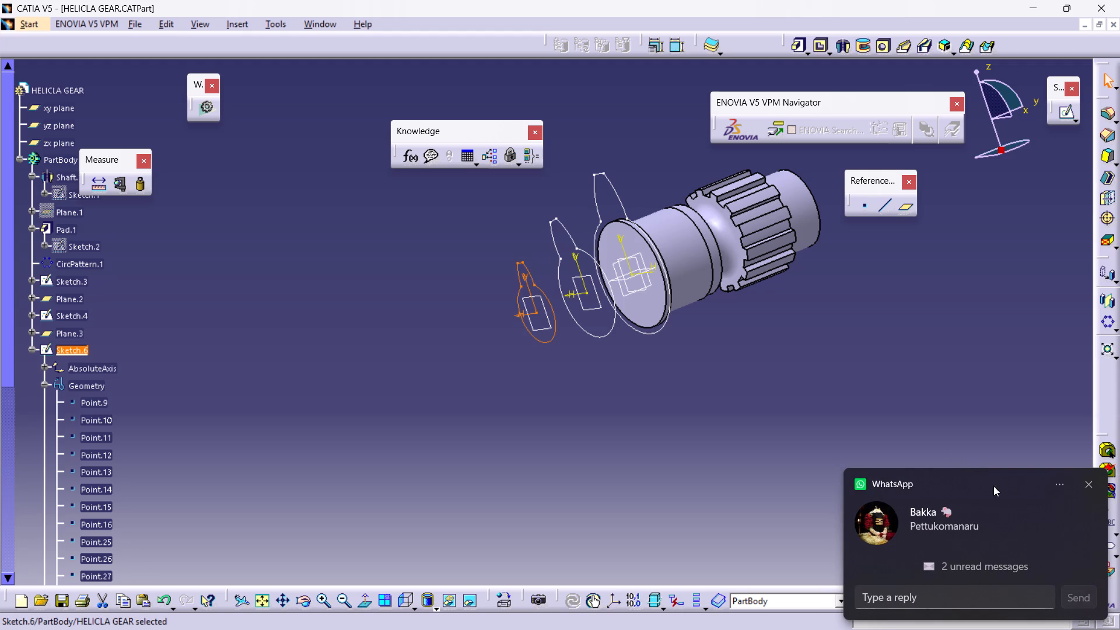
{"action": "left_click", "coordinate": [1087, 482]}
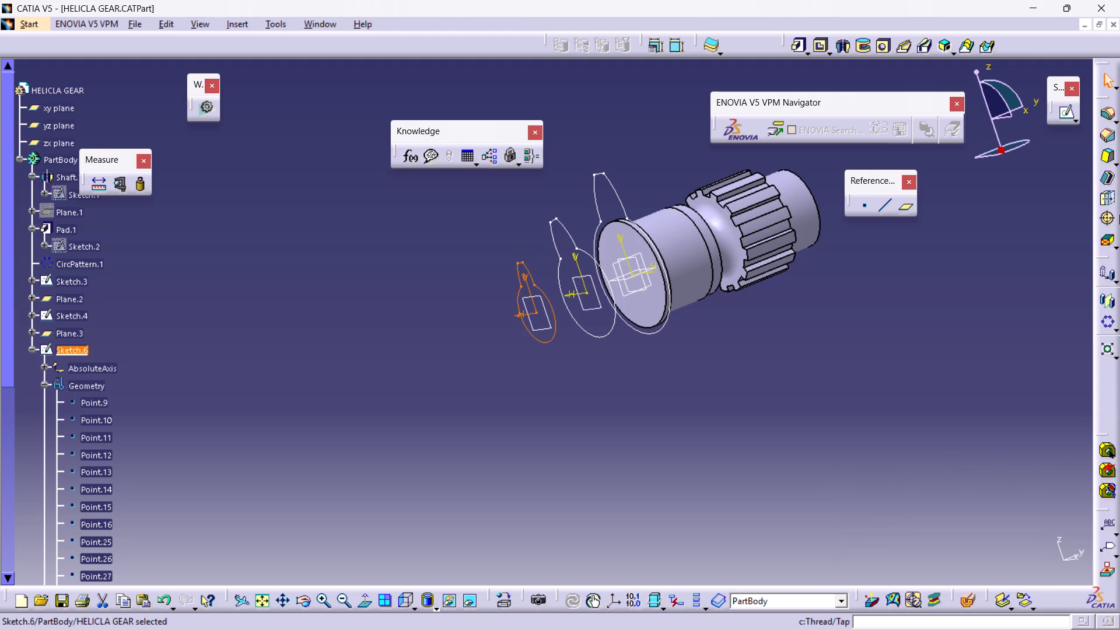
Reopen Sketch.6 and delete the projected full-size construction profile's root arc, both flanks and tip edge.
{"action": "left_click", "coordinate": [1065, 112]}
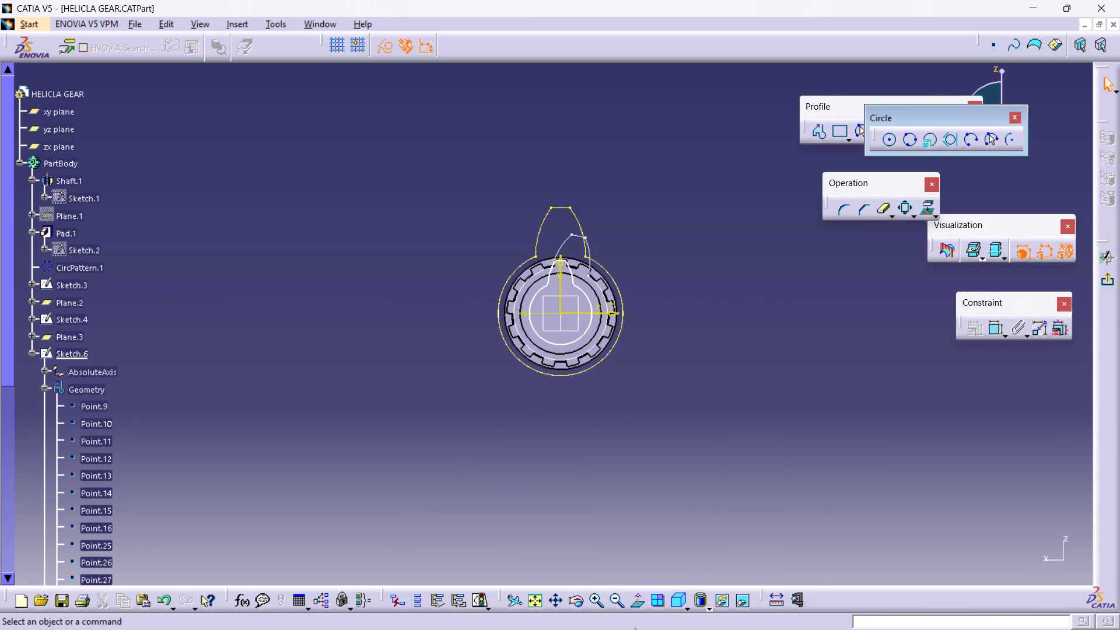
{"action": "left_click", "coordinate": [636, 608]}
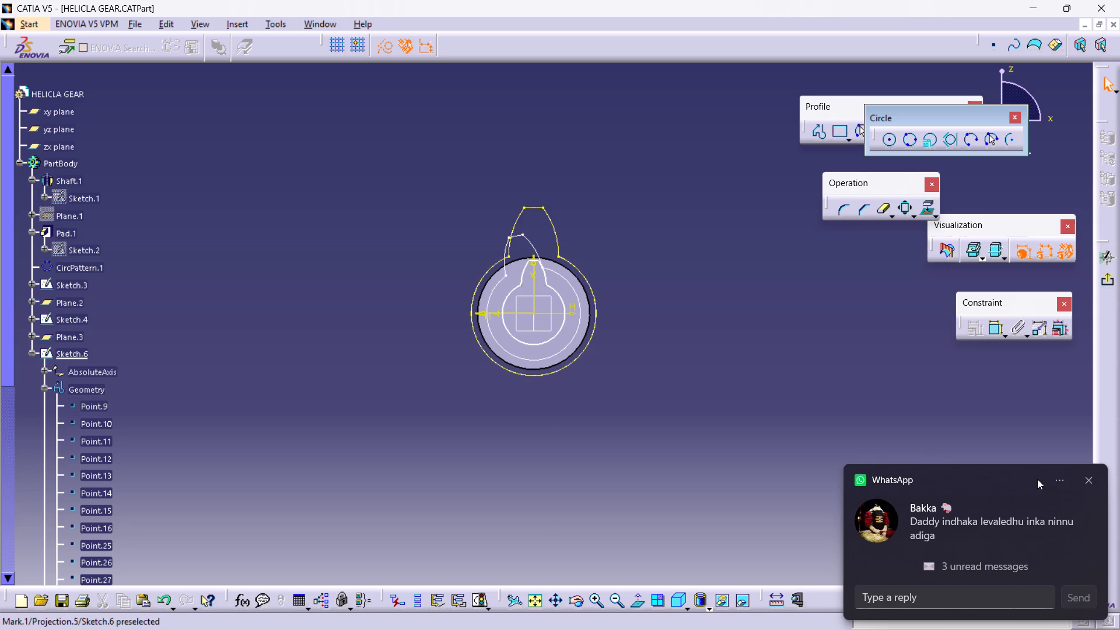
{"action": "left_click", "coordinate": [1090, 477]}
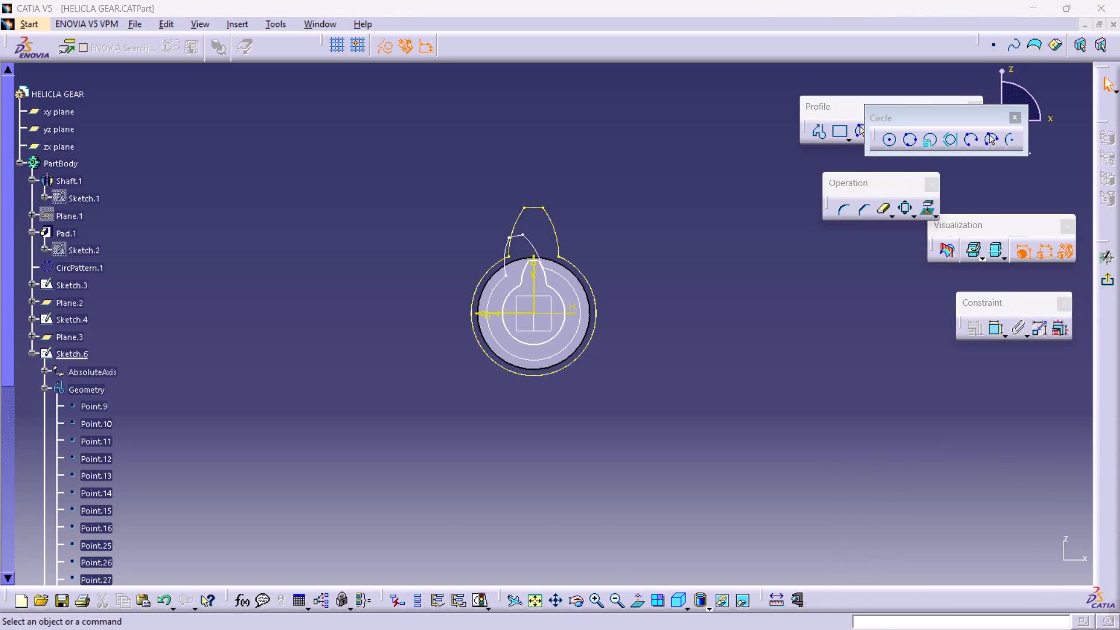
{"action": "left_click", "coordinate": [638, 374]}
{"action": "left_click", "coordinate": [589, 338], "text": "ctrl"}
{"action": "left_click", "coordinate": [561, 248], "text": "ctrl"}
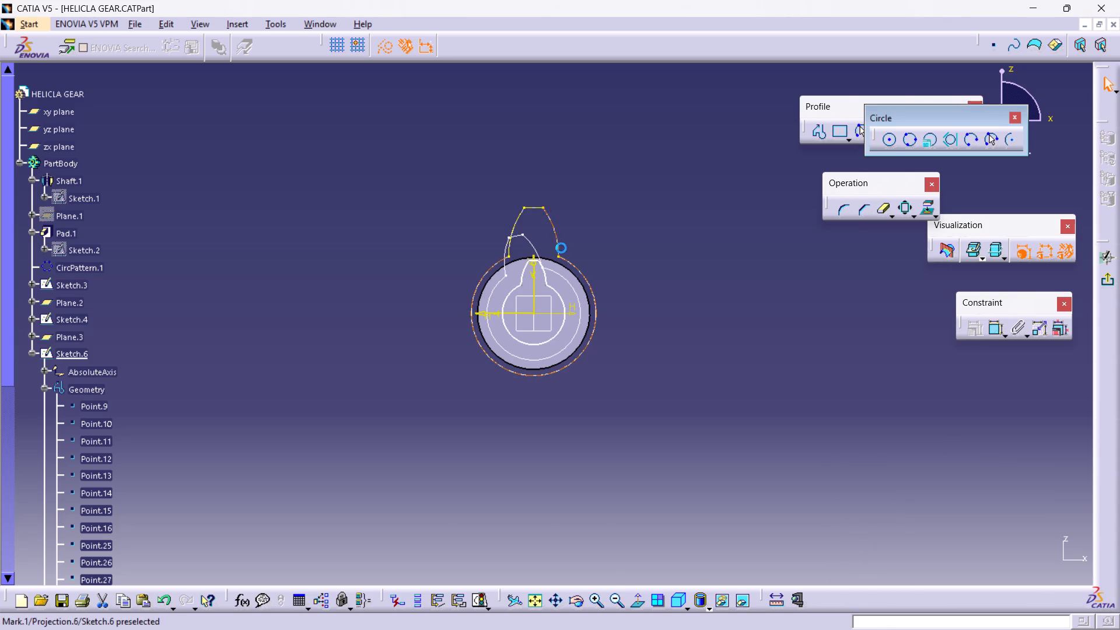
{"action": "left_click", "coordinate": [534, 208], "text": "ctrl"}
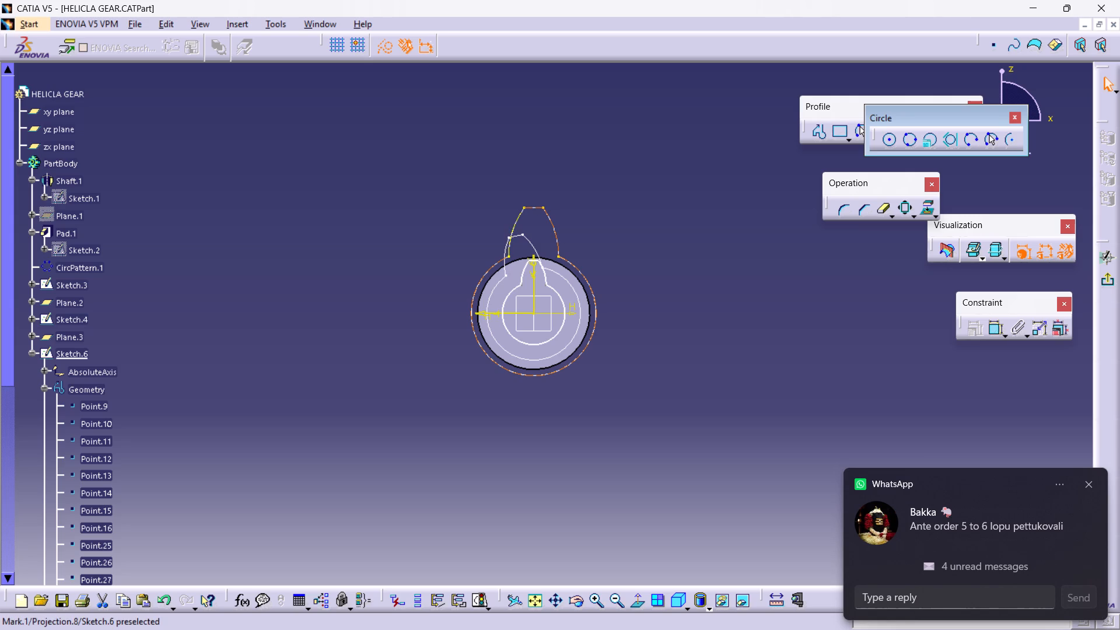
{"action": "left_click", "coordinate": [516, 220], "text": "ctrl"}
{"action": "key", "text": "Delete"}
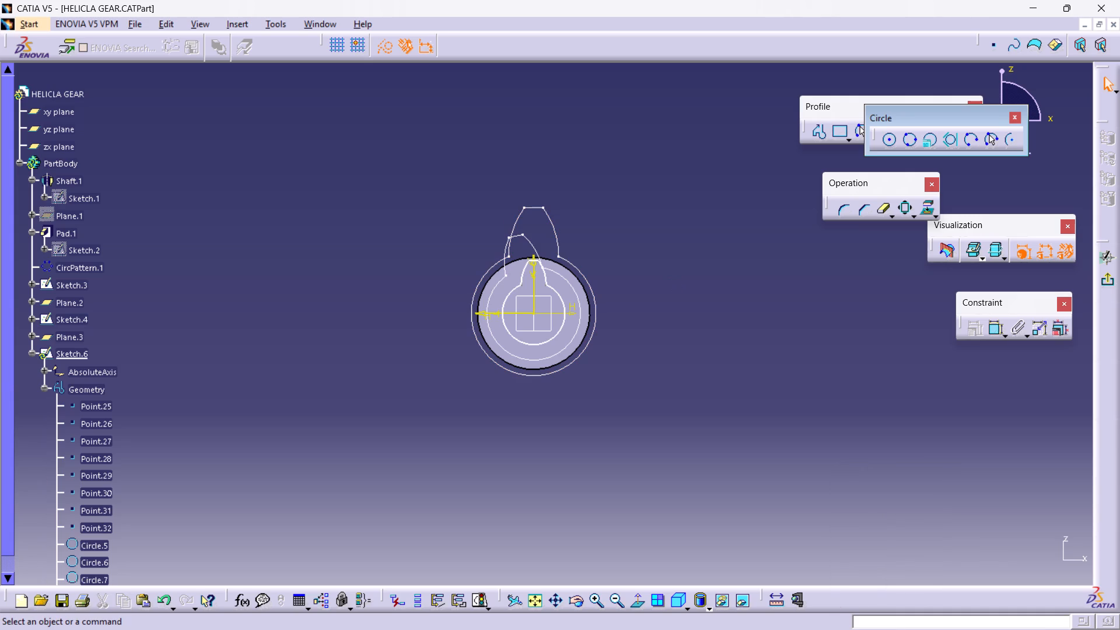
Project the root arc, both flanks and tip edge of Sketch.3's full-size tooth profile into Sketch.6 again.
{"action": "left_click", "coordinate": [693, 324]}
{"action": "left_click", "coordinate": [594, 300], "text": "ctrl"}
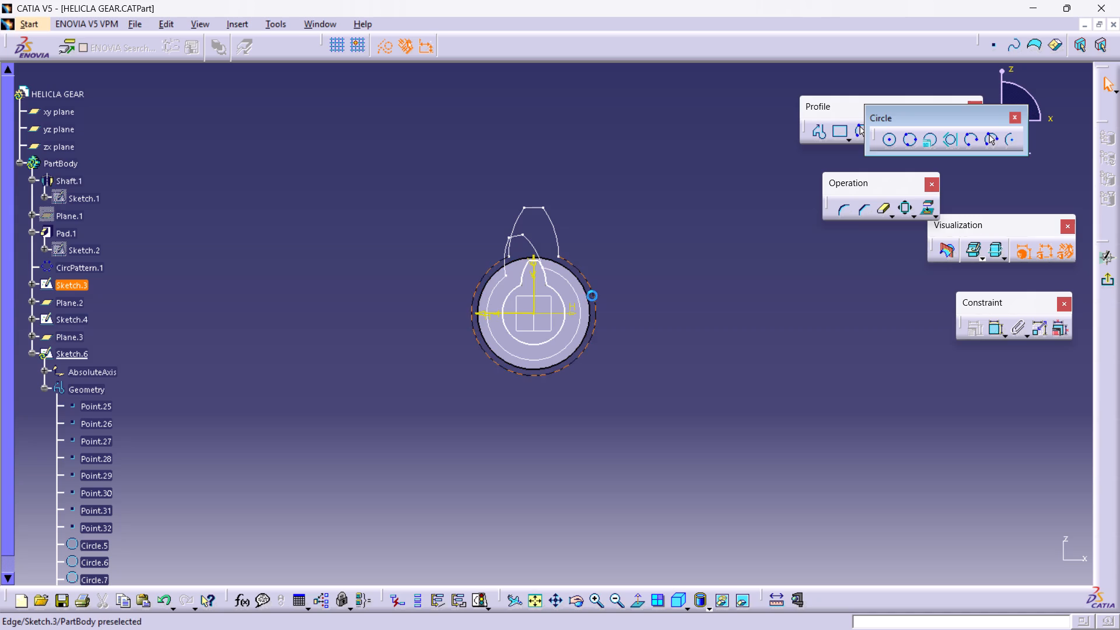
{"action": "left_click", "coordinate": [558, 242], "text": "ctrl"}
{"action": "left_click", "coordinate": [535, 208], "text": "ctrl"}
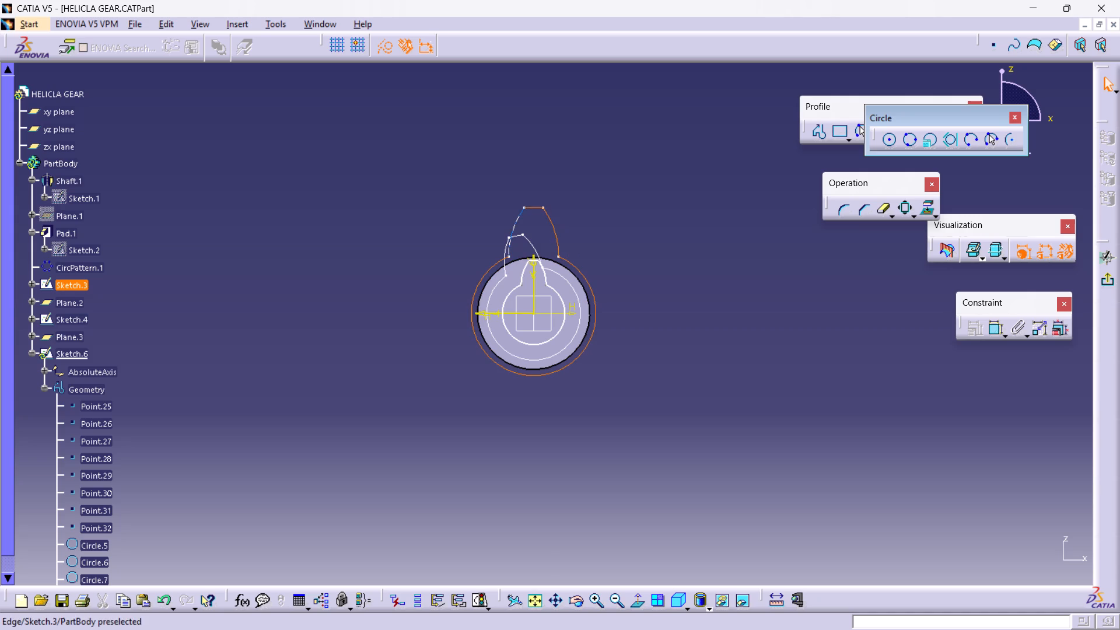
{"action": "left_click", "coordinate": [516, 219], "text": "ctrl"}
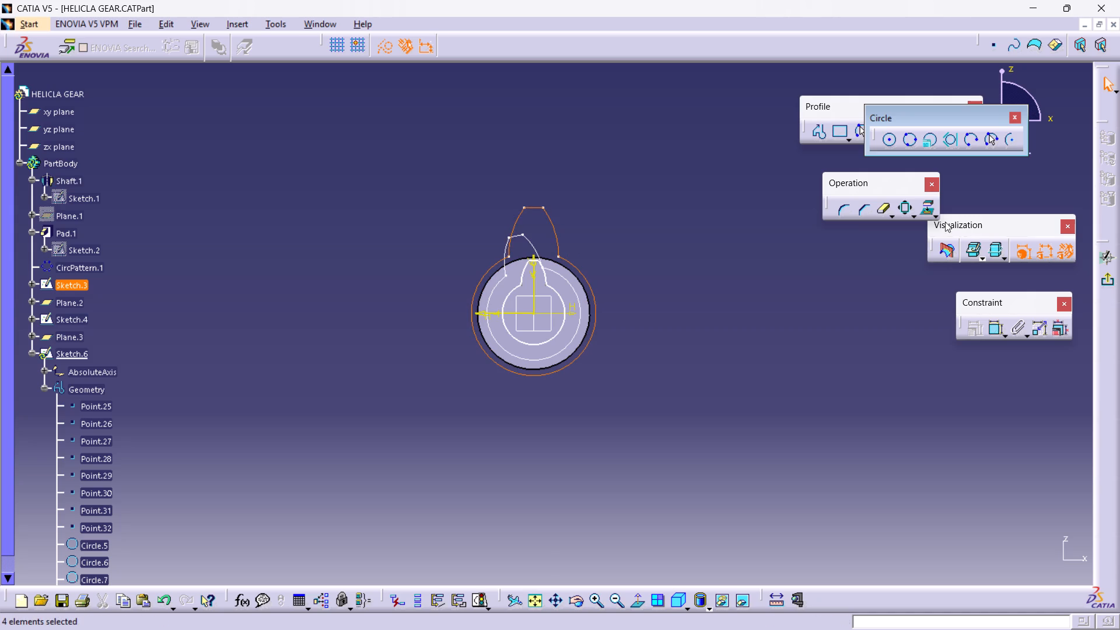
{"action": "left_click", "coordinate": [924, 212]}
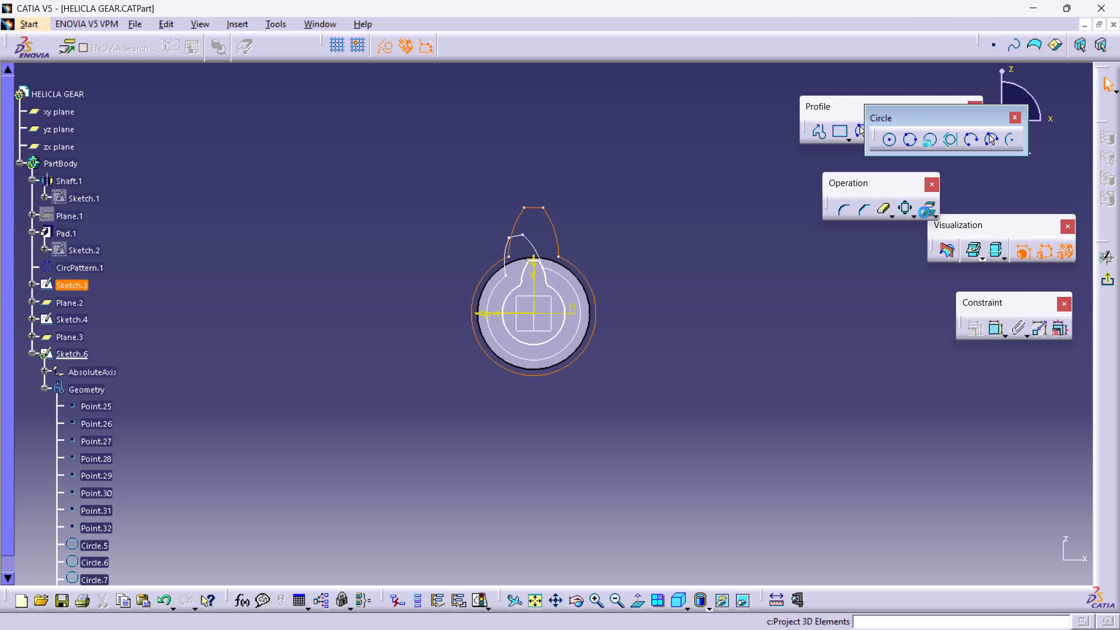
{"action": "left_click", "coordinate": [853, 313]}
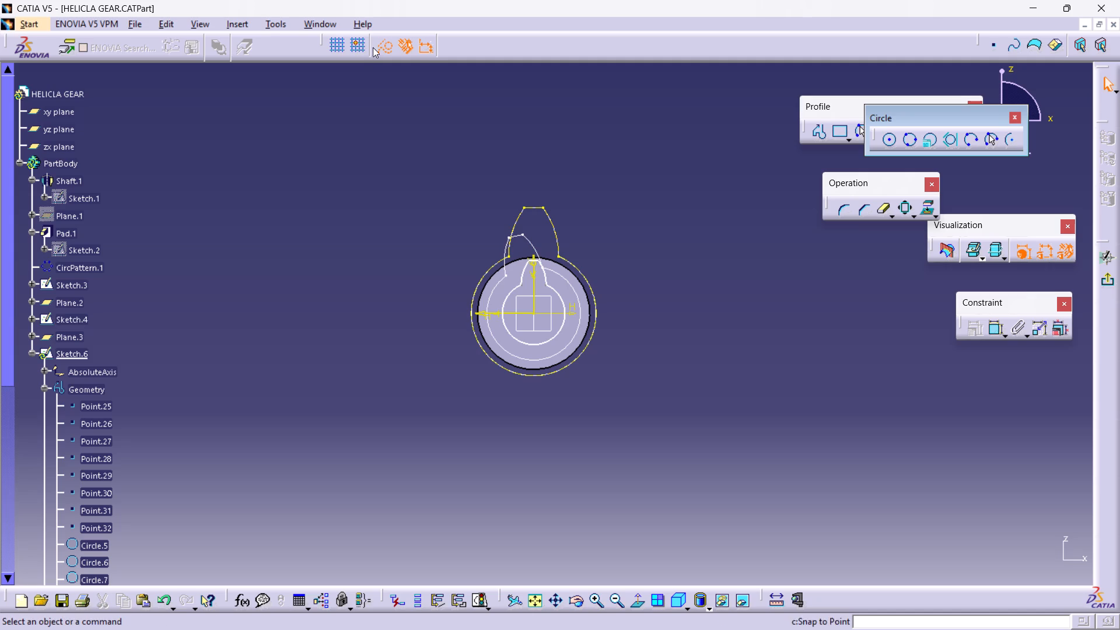
Switch new sketch geometry from construction to standard elements.
{"action": "left_click", "coordinate": [379, 41]}
{"action": "left_click", "coordinate": [676, 199]}
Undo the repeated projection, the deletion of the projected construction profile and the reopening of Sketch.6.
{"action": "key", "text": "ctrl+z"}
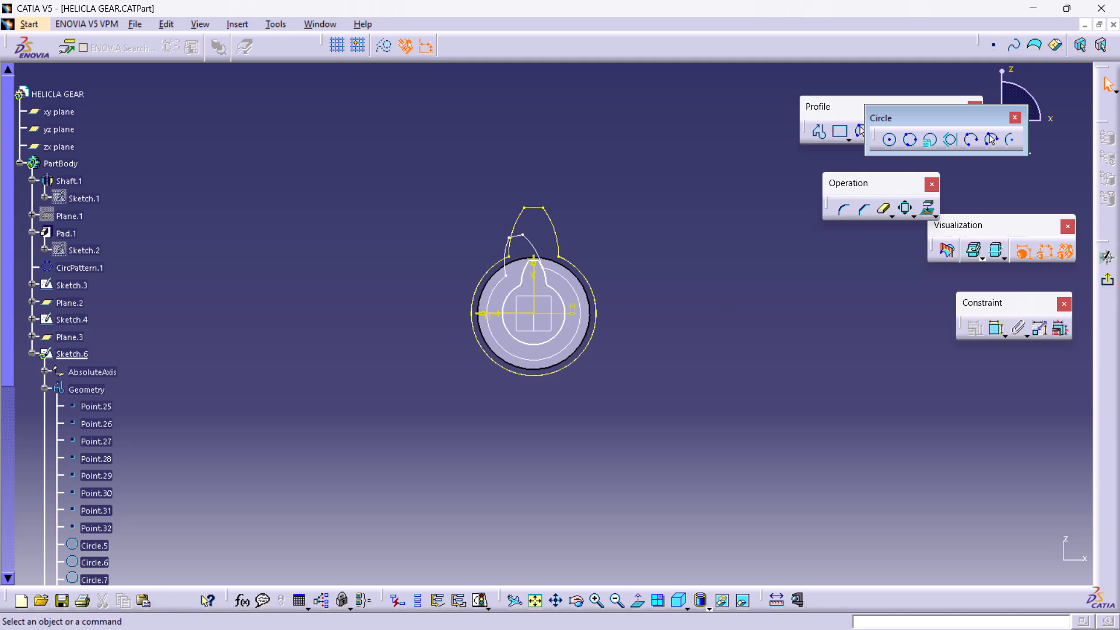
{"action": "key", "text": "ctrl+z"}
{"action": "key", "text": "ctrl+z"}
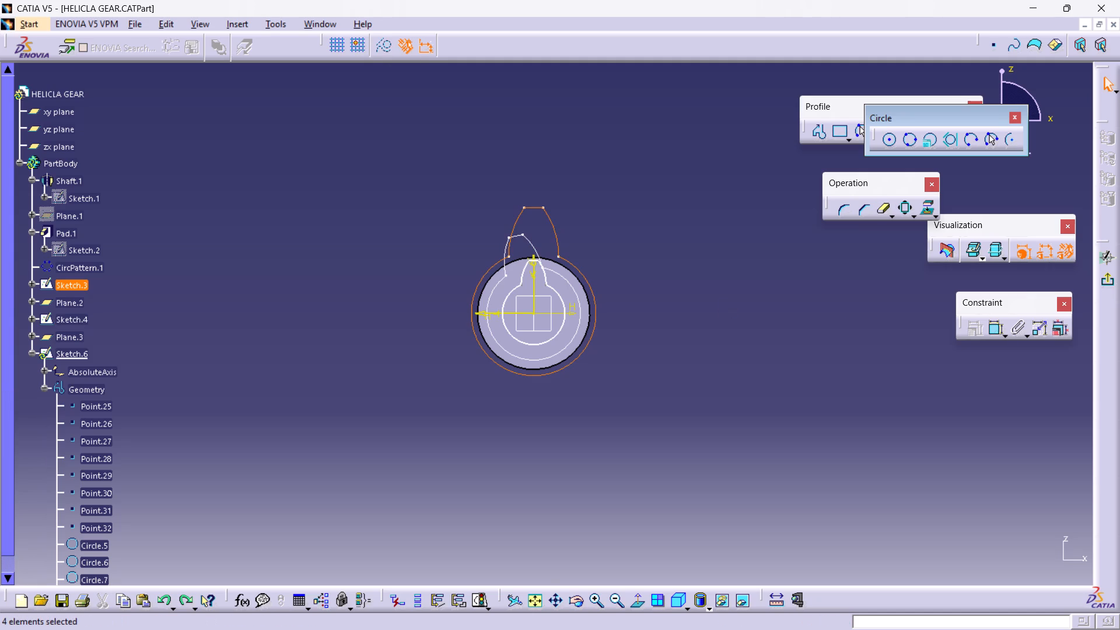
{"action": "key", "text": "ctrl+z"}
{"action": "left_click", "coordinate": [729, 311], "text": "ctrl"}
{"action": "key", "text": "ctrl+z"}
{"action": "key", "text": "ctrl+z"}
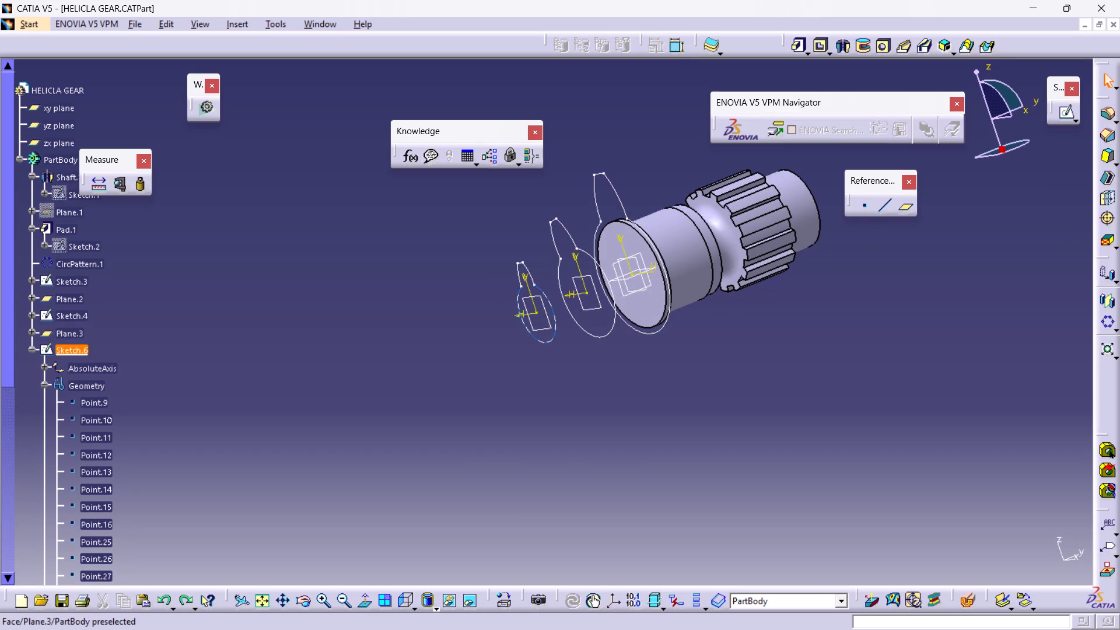
Reopen Sketch.6 for editing.
{"action": "left_click", "coordinate": [552, 309]}
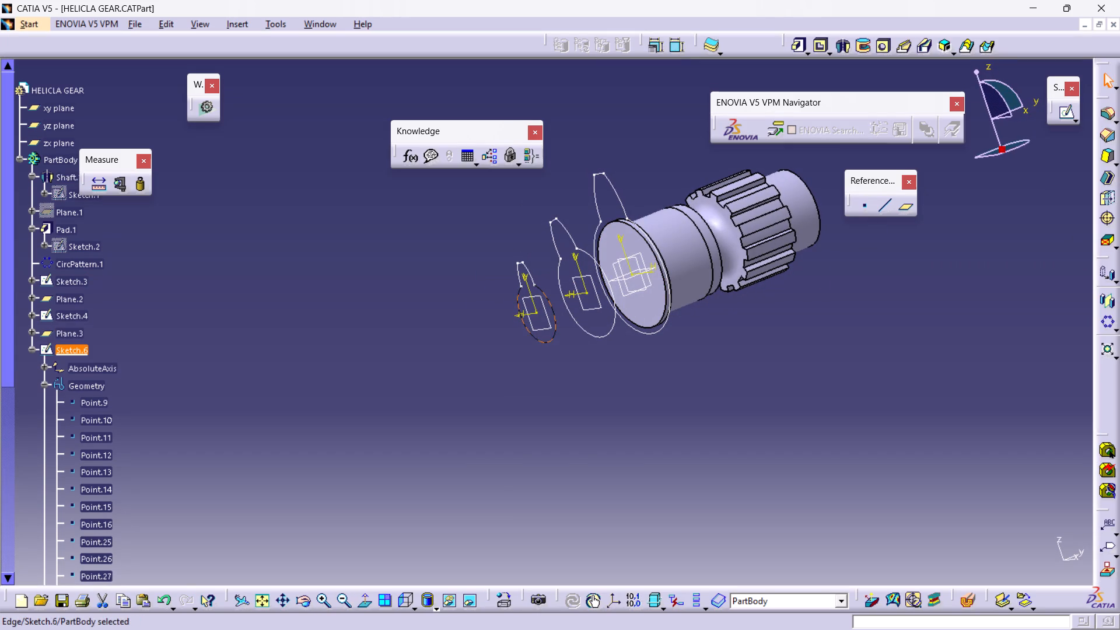
{"action": "left_click", "coordinate": [1066, 116]}
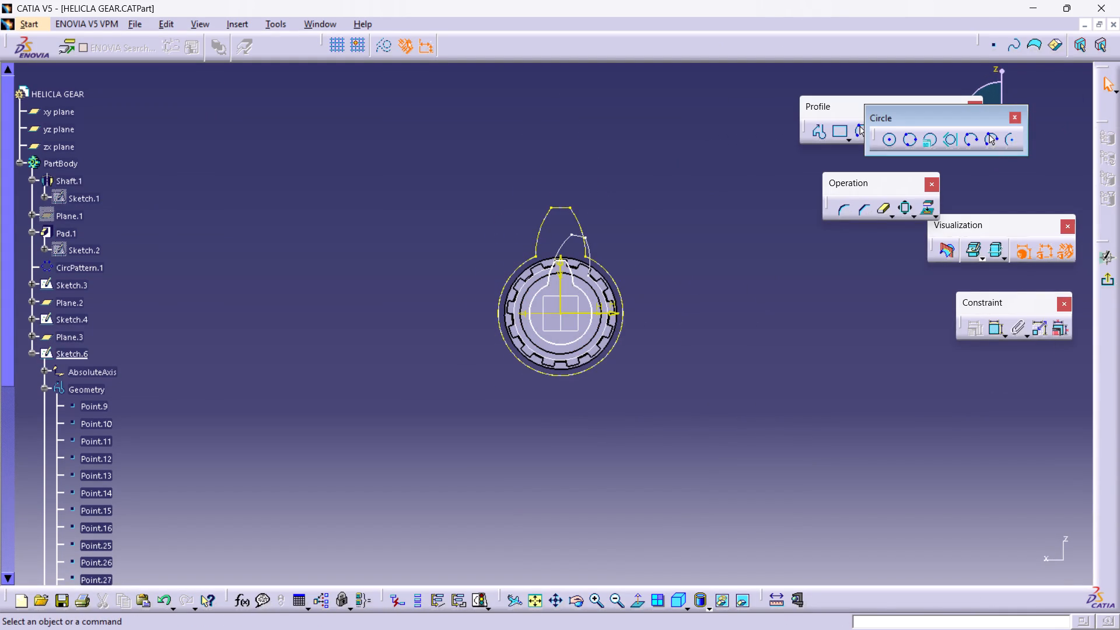
{"action": "left_click", "coordinate": [887, 282]}
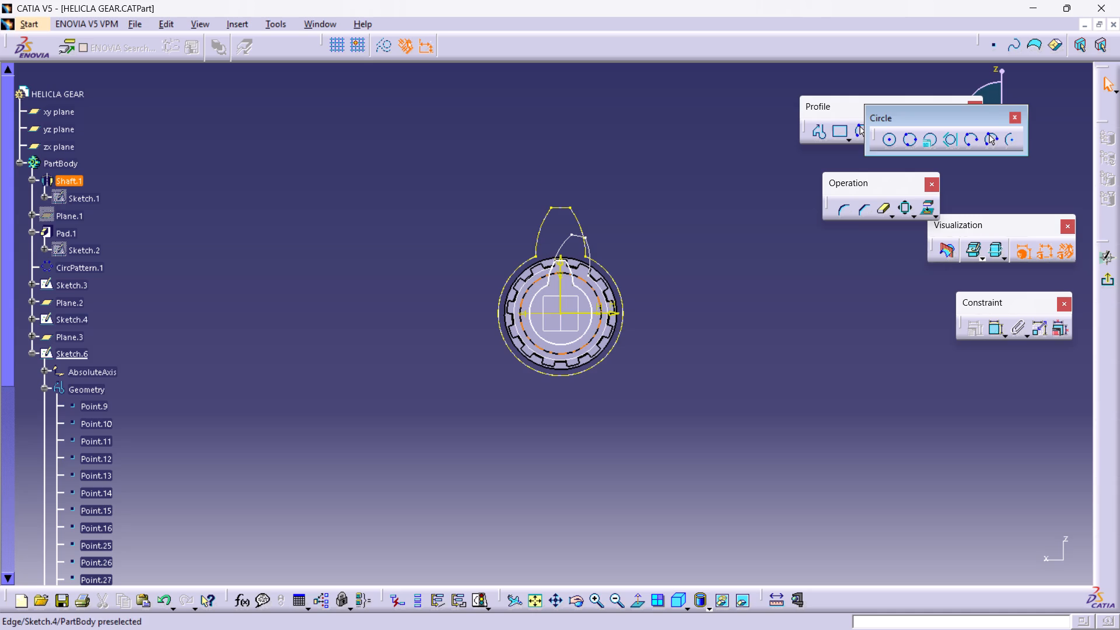
Rotate the scaled tooth profile in Sketch.6, its root arc, flanks and tip edge, by -30° about the origin without duplicating it.
{"action": "left_click", "coordinate": [590, 327], "text": "ctrl"}
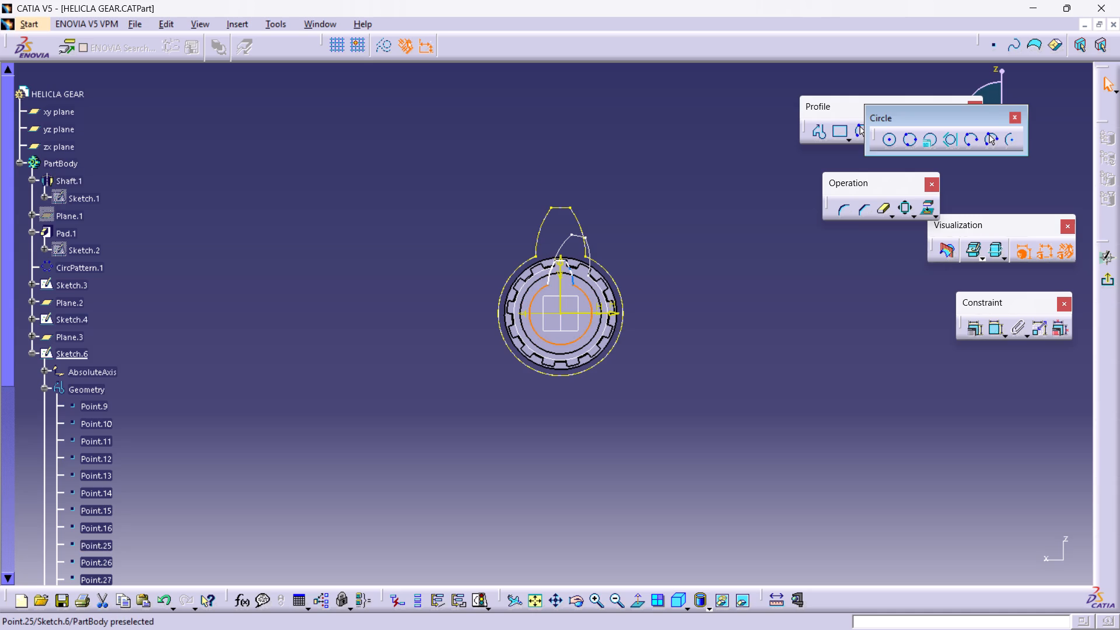
{"action": "left_click", "coordinate": [573, 276], "text": "ctrl"}
{"action": "left_click", "coordinate": [548, 275], "text": "ctrl"}
{"action": "middle_click_drag", "start_coordinate": [689, 335], "coordinate": [667, 237], "text": "ctrl"}
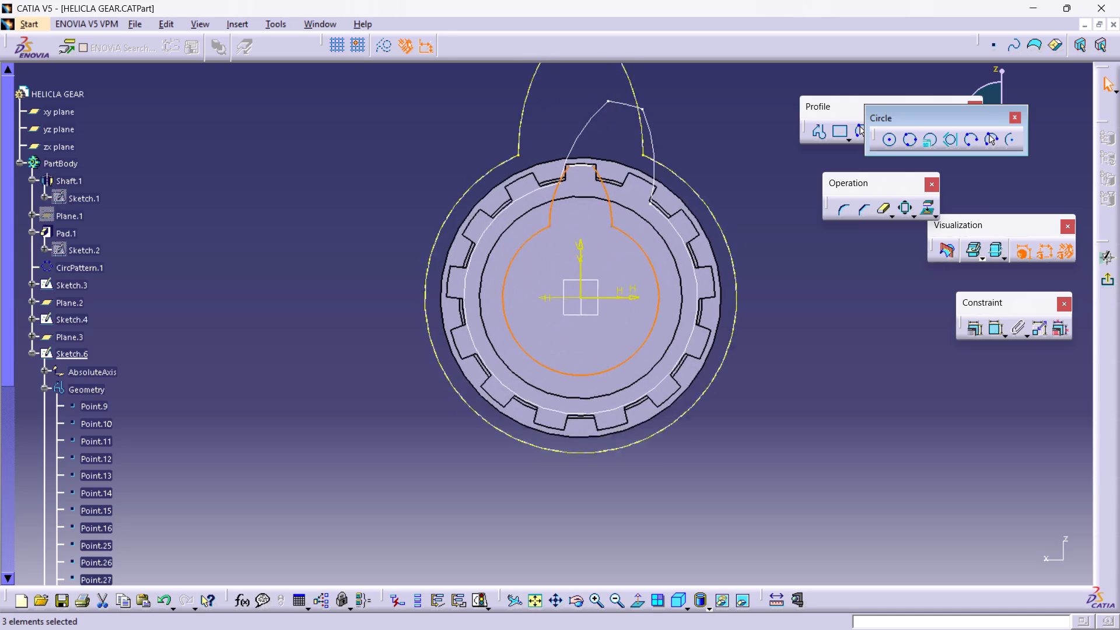
{"action": "middle_click_drag", "start_coordinate": [667, 237], "coordinate": [663, 225], "text": "ctrl"}
{"action": "left_click", "coordinate": [584, 143], "text": "ctrl"}
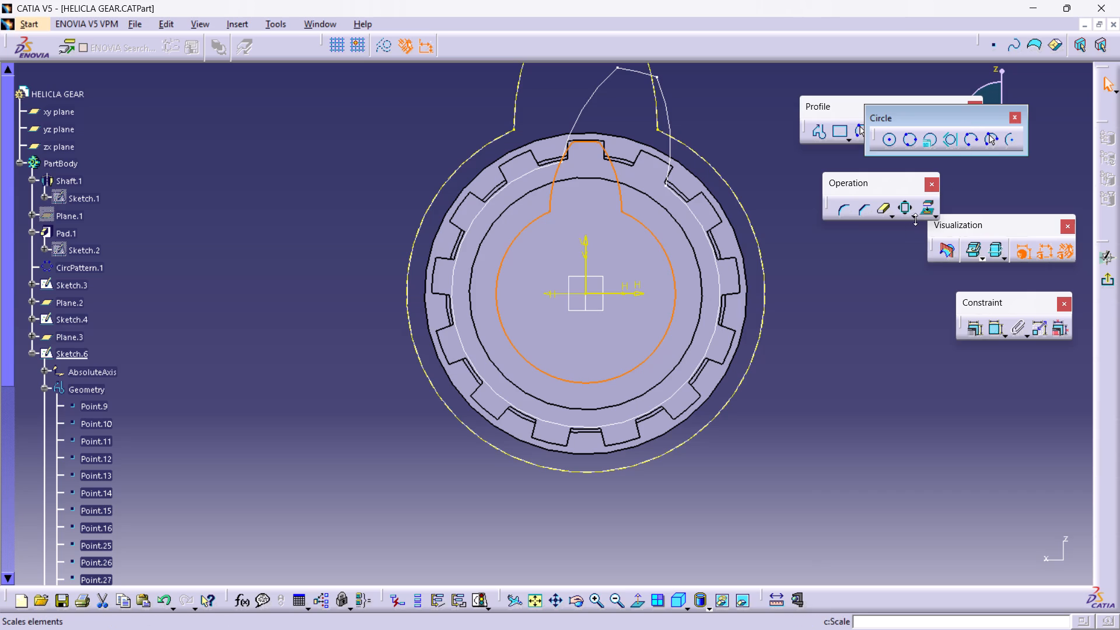
{"action": "left_click", "coordinate": [915, 219]}
{"action": "left_click", "coordinate": [999, 230]}
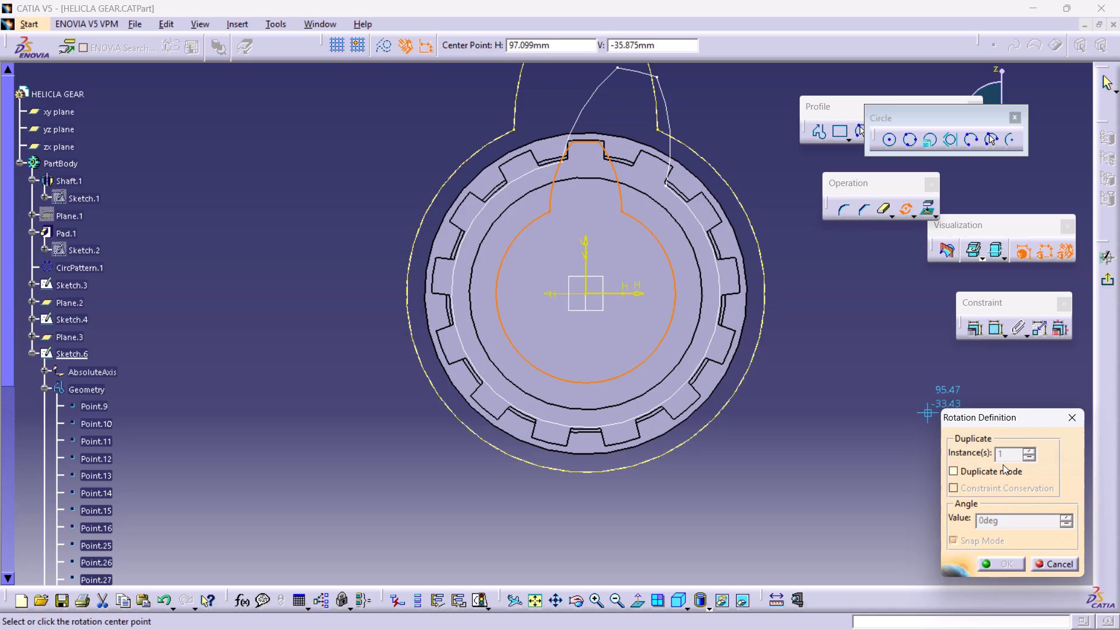
{"action": "left_click", "coordinate": [585, 293]}
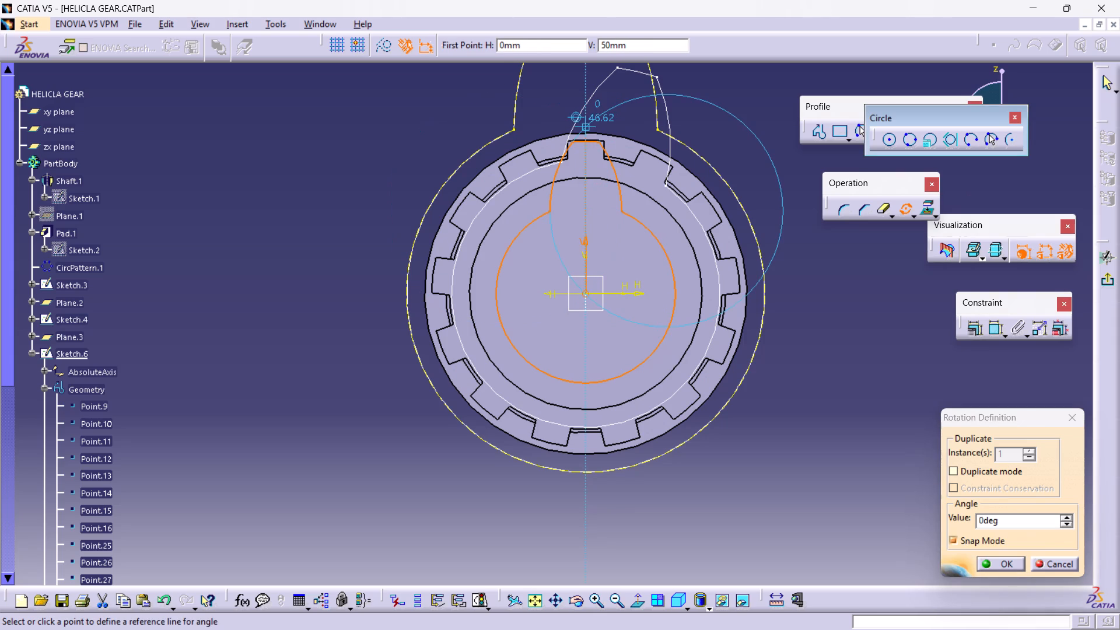
{"action": "left_click", "coordinate": [585, 85]}
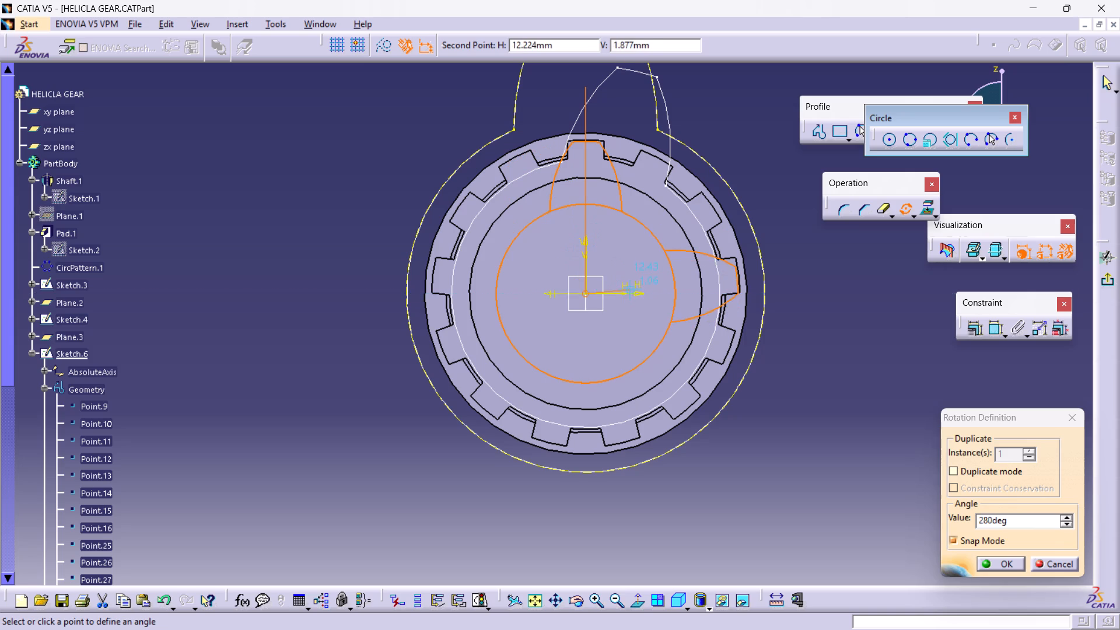
{"action": "left_click_drag", "start_coordinate": [1018, 519], "coordinate": [979, 529]}
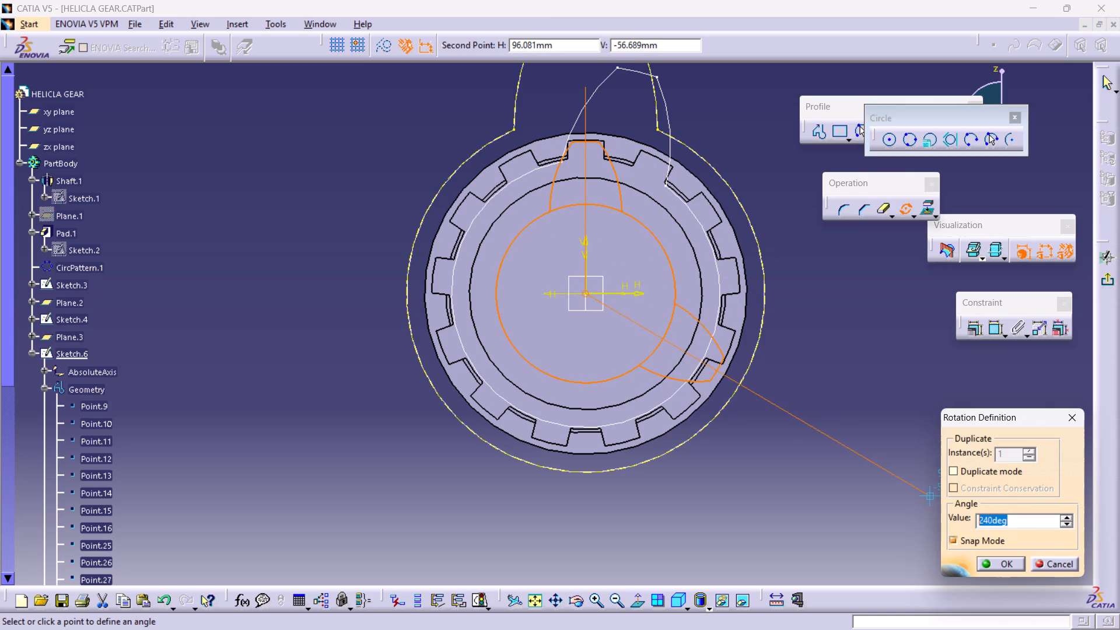
{"action": "left_click_drag", "start_coordinate": [979, 529], "coordinate": [972, 526]}
{"action": "type", "text": "-3"}
{"action": "key", "text": "0"}
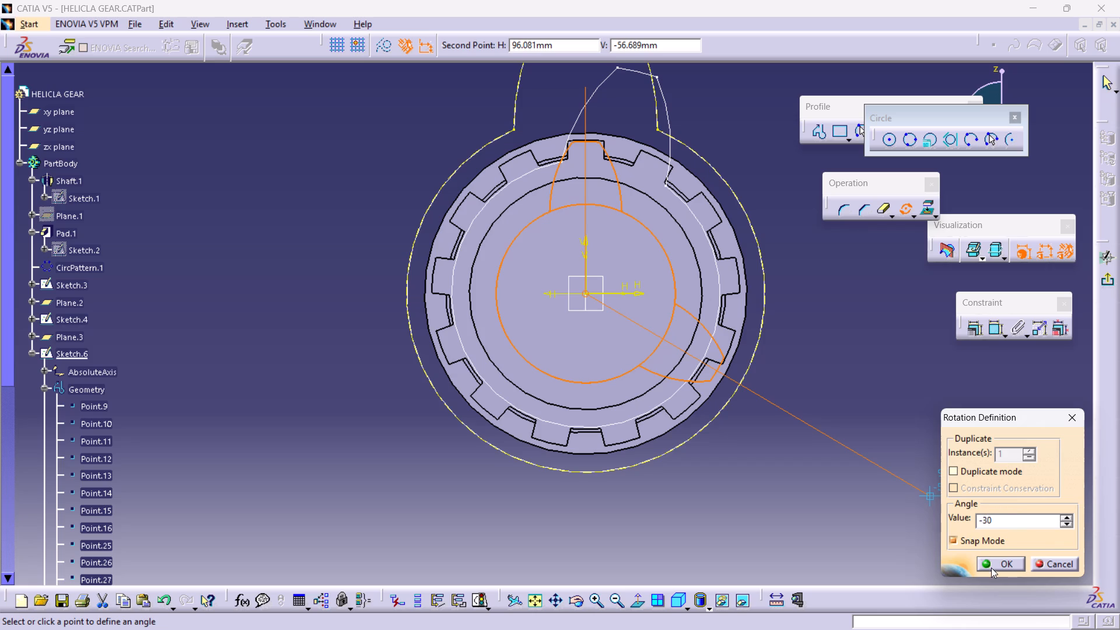
{"action": "left_click", "coordinate": [991, 568]}
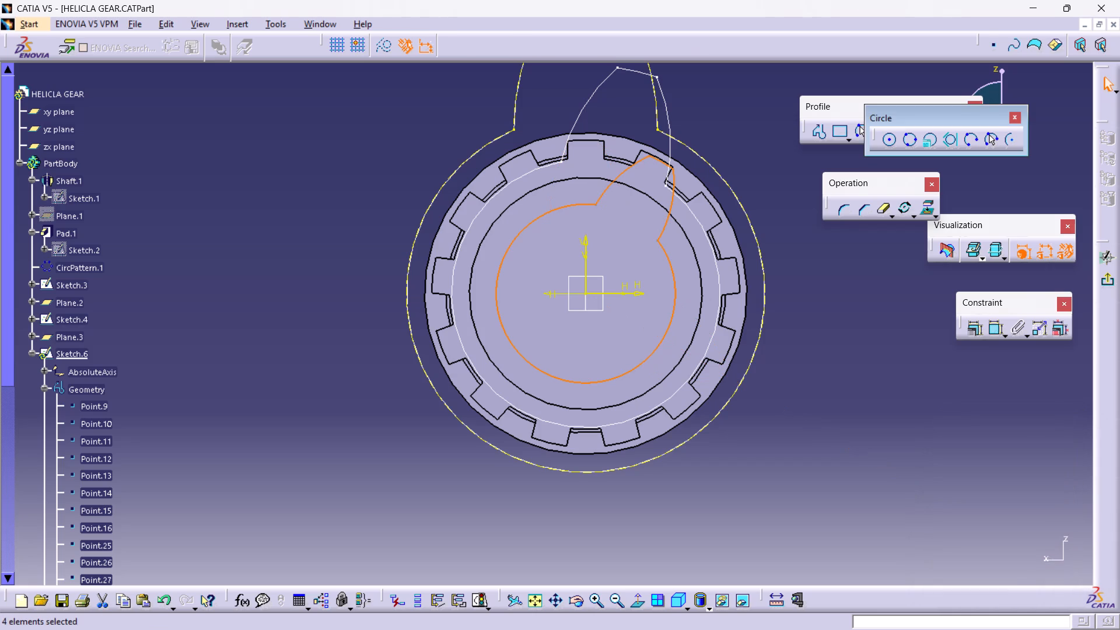
{"action": "left_click", "coordinate": [827, 327]}
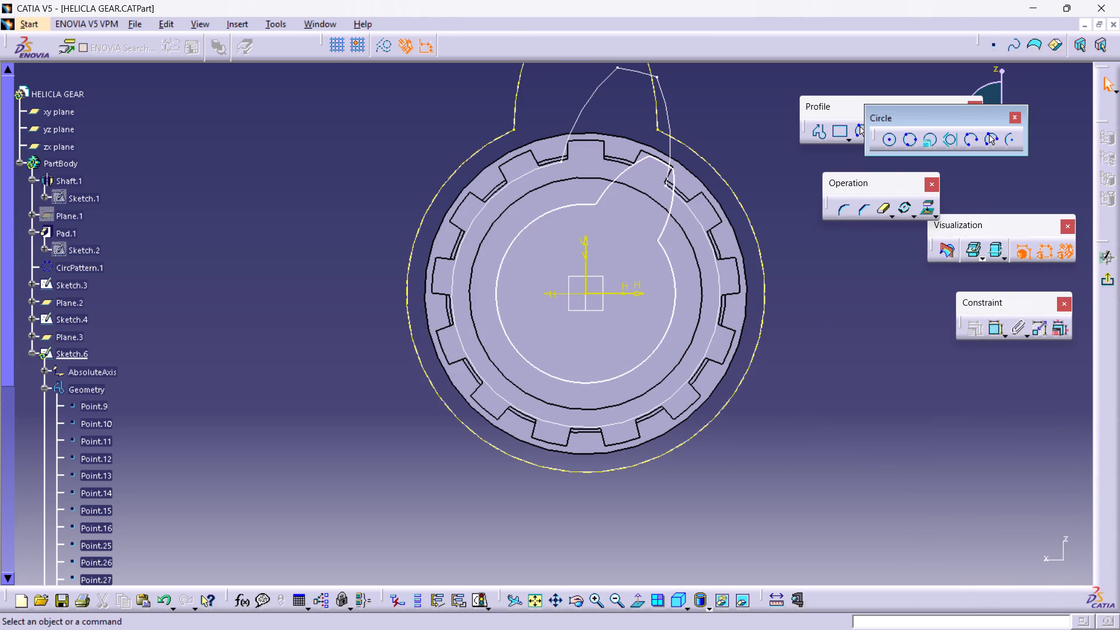
Exit Sketch.6 and return to the 3D part with the three tooth profiles in view.
{"action": "left_click", "coordinate": [643, 608]}
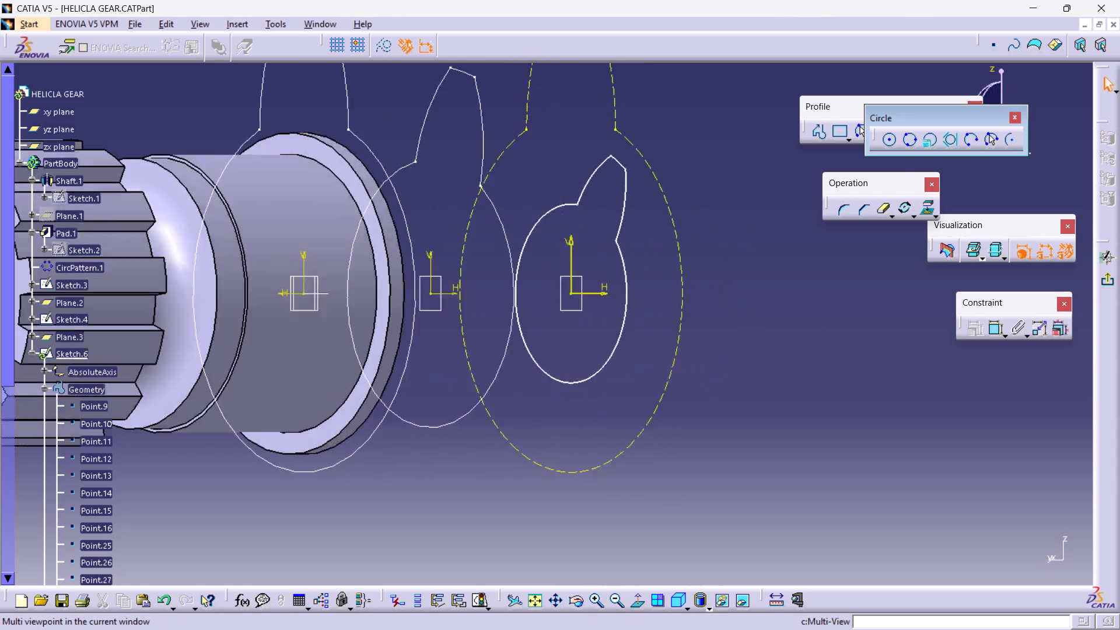
{"action": "left_click", "coordinate": [780, 387]}
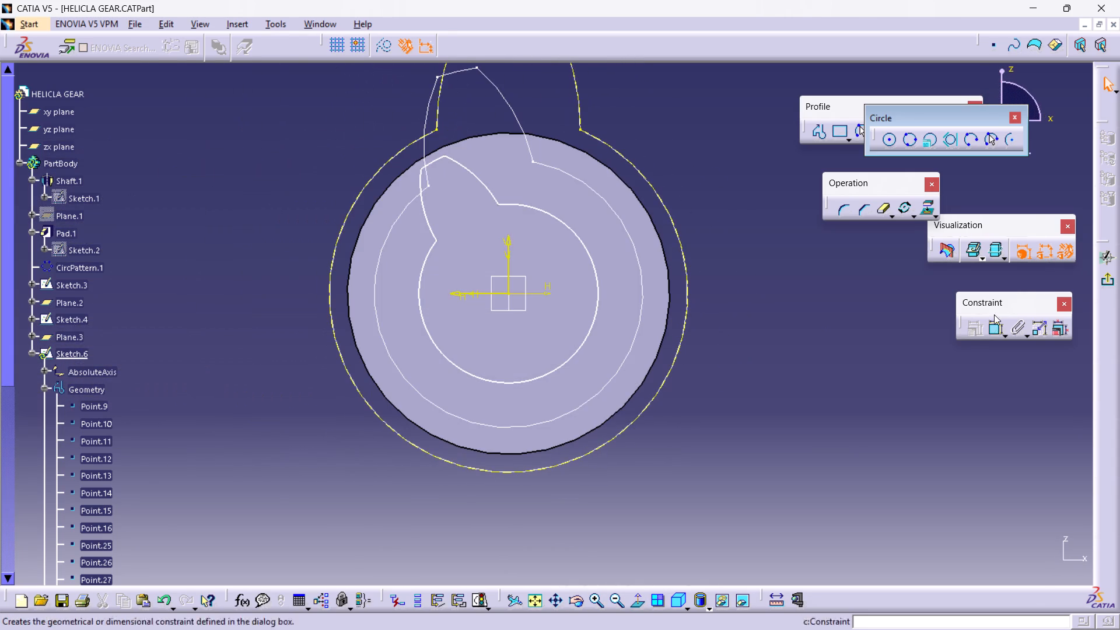
{"action": "left_click", "coordinate": [1098, 279]}
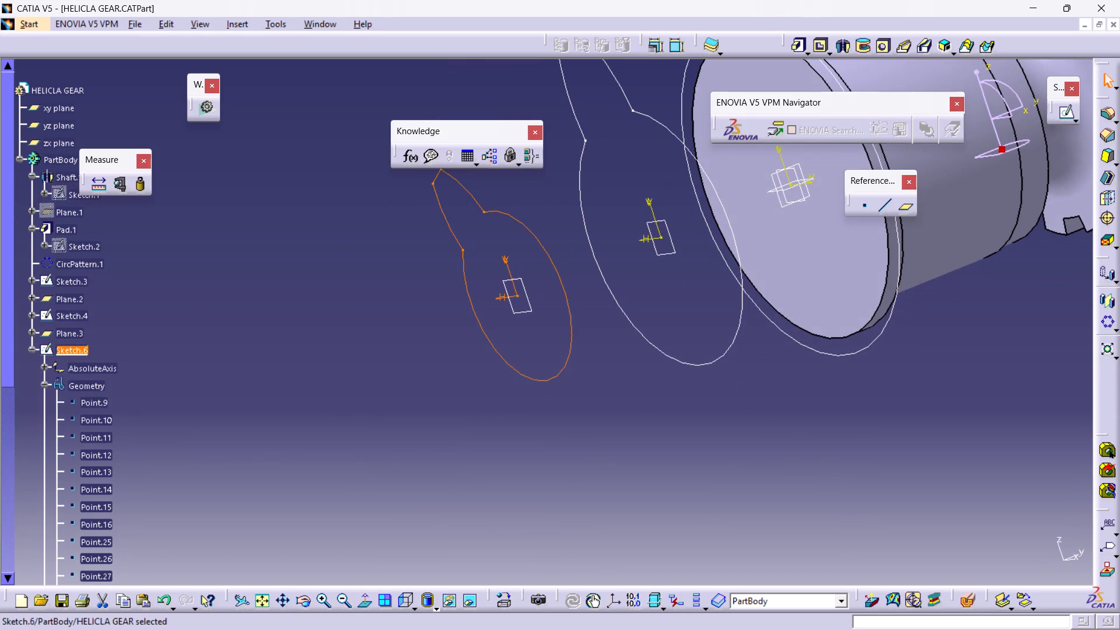
{"action": "middle_click_drag", "start_coordinate": [532, 429], "coordinate": [545, 483], "text": "ctrl"}
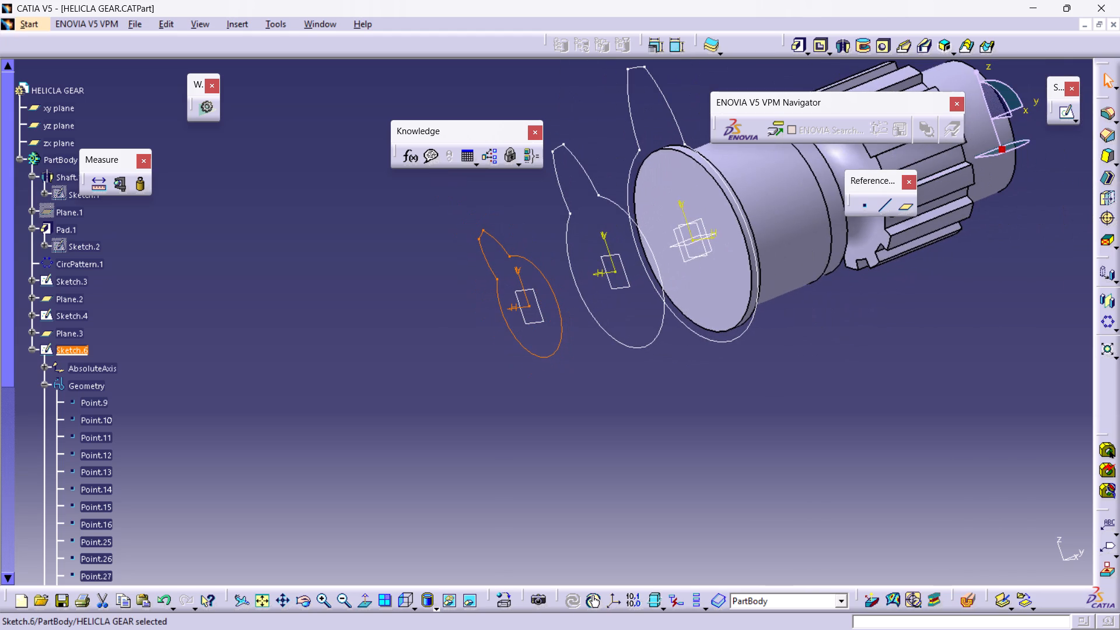
Examine the axis, geometry and constraints of Sketch.1 and the offset entry of Plane.1 in the specification tree.
{"action": "scroll", "coordinate": [232, 462], "scroll_direction": "down", "scroll_amount": 2}
{"action": "scroll", "coordinate": [152, 452], "scroll_direction": "down", "scroll_amount": 10}
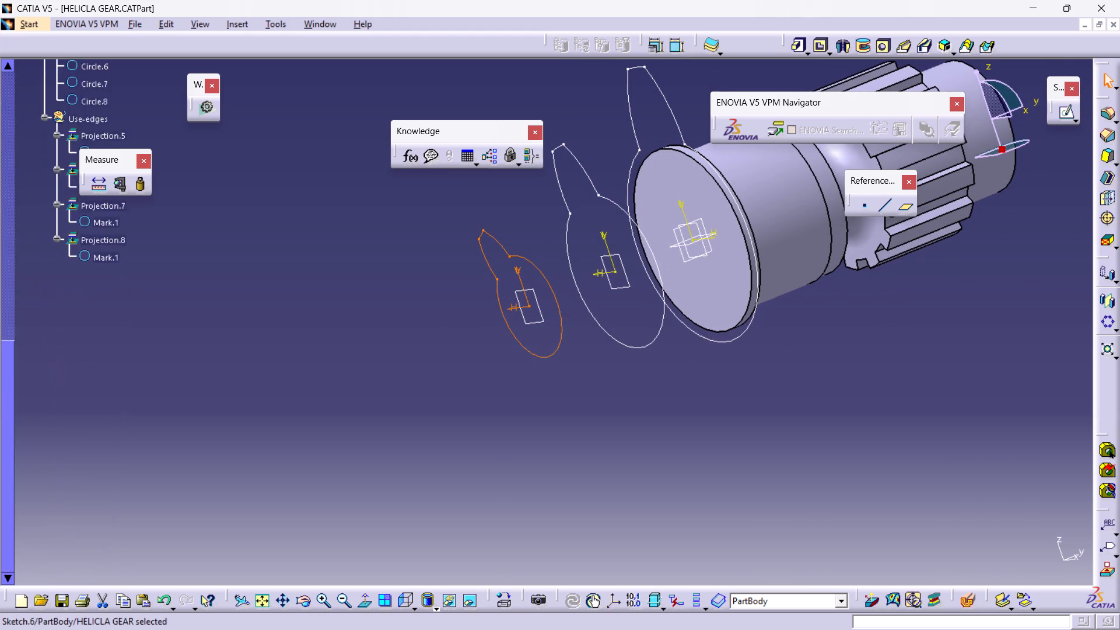
{"action": "scroll", "coordinate": [150, 456], "scroll_direction": "up", "scroll_amount": 12}
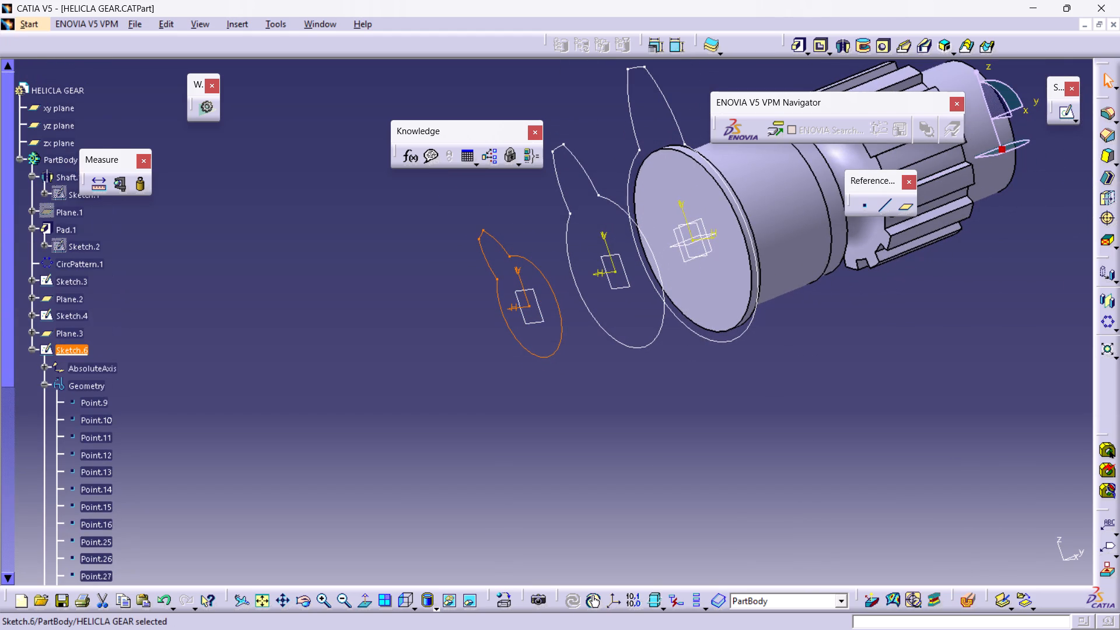
{"action": "left_click", "coordinate": [41, 192]}
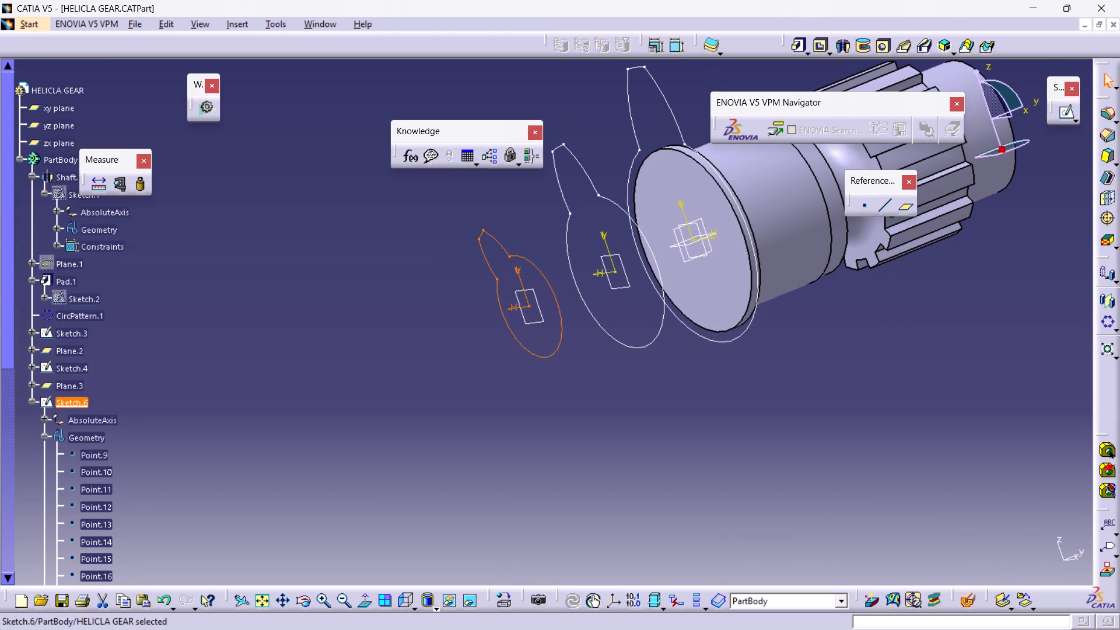
{"action": "left_click", "coordinate": [58, 213]}
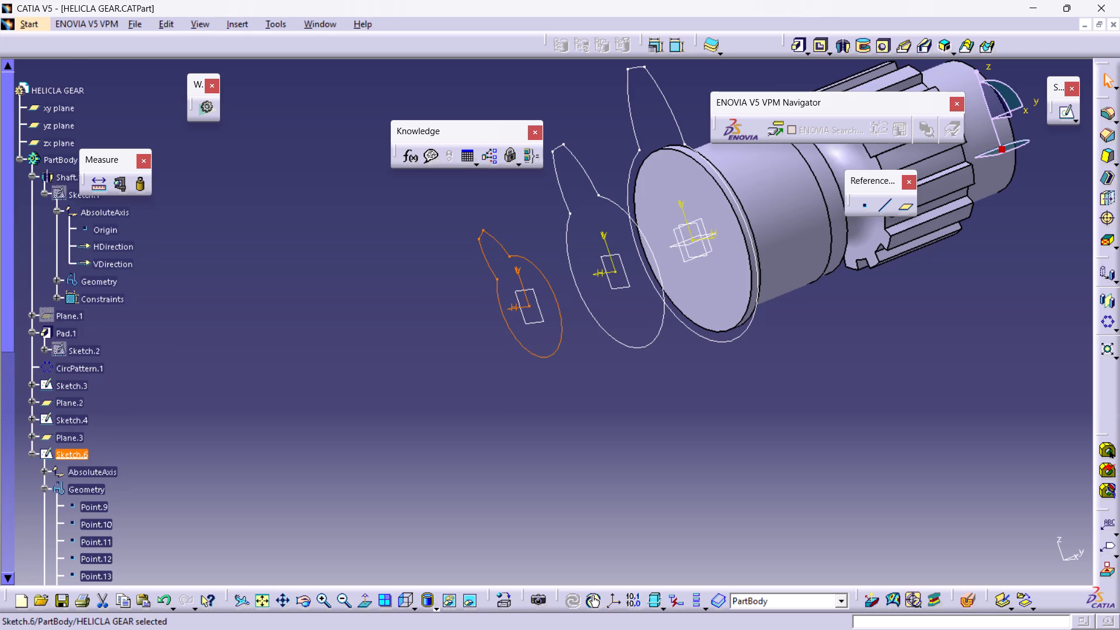
{"action": "left_click", "coordinate": [54, 279]}
{"action": "scroll", "coordinate": [114, 376], "scroll_direction": "up", "scroll_amount": 1}
{"action": "scroll", "coordinate": [114, 376], "scroll_direction": "down", "scroll_amount": 4}
{"action": "scroll", "coordinate": [64, 367], "scroll_direction": "down", "scroll_amount": 1}
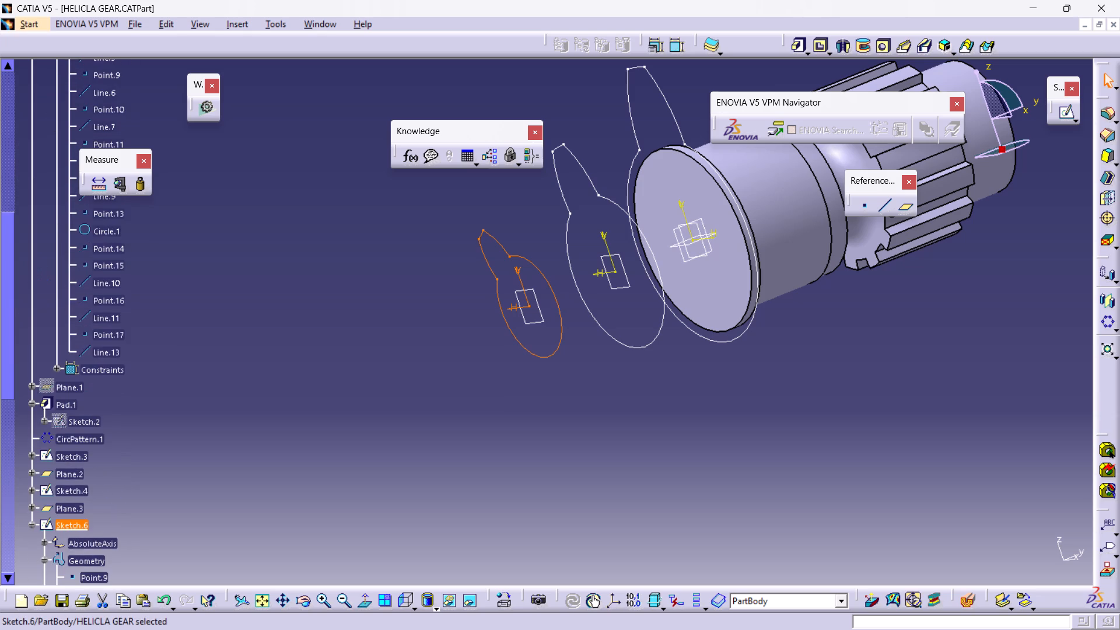
{"action": "left_click", "coordinate": [55, 367]}
{"action": "scroll", "coordinate": [56, 349], "scroll_direction": "down", "scroll_amount": 5}
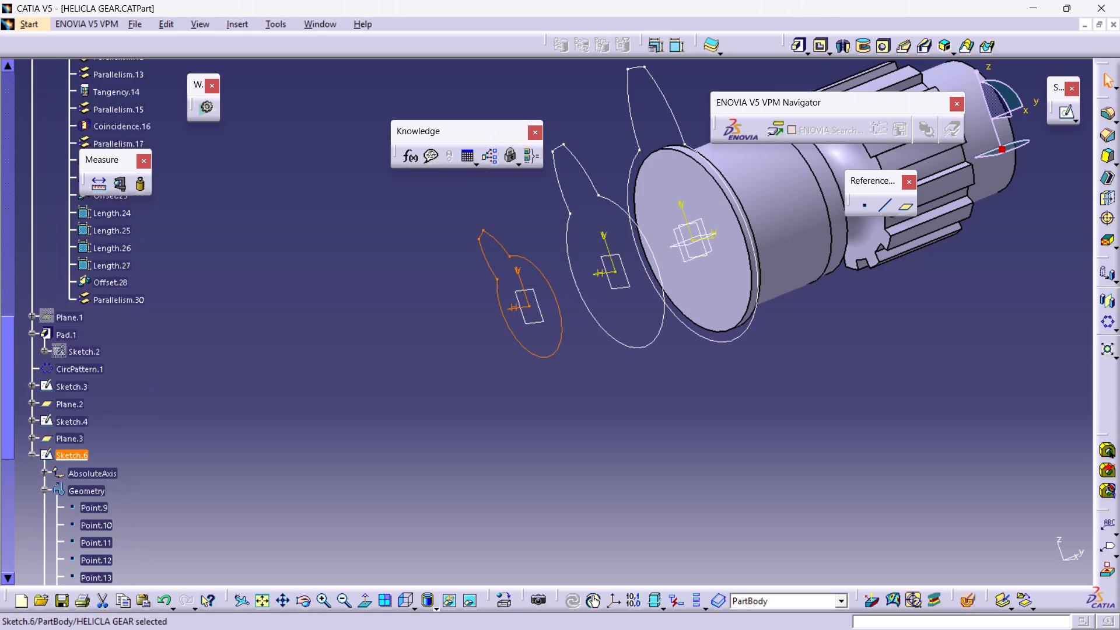
{"action": "left_click", "coordinate": [30, 319]}
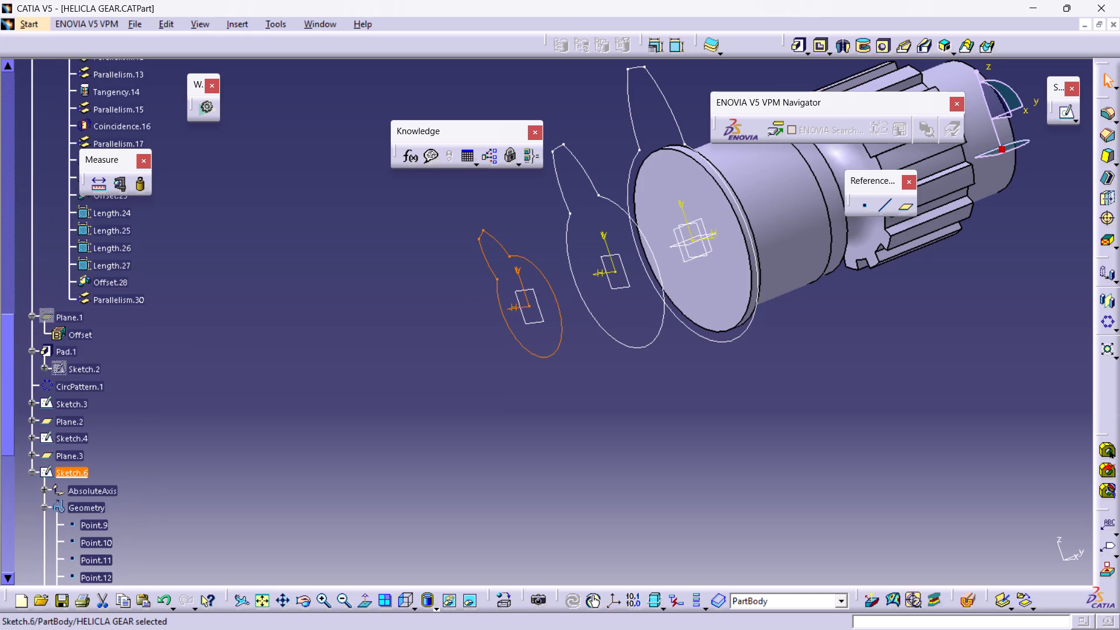
Examine the axis and geometry of Sketch.3, and the axis, geometry and constraints of Sketch.2 in the specification tree.
{"action": "scroll", "coordinate": [50, 343], "scroll_direction": "down", "scroll_amount": 3}
{"action": "left_click", "coordinate": [30, 246]}
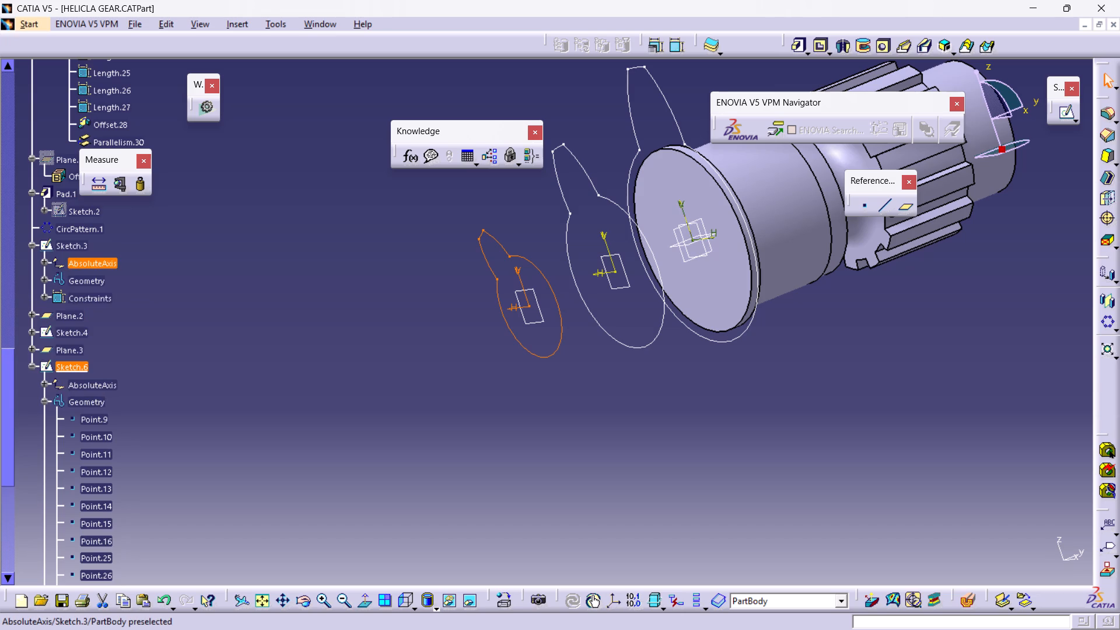
{"action": "left_click", "coordinate": [44, 261]}
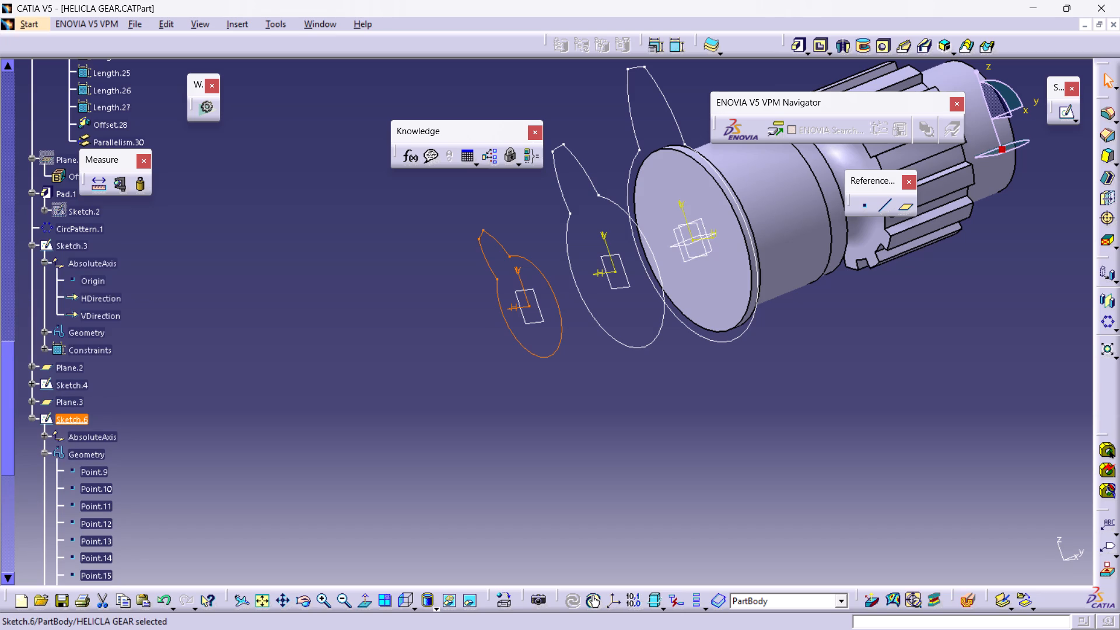
{"action": "left_click", "coordinate": [45, 331]}
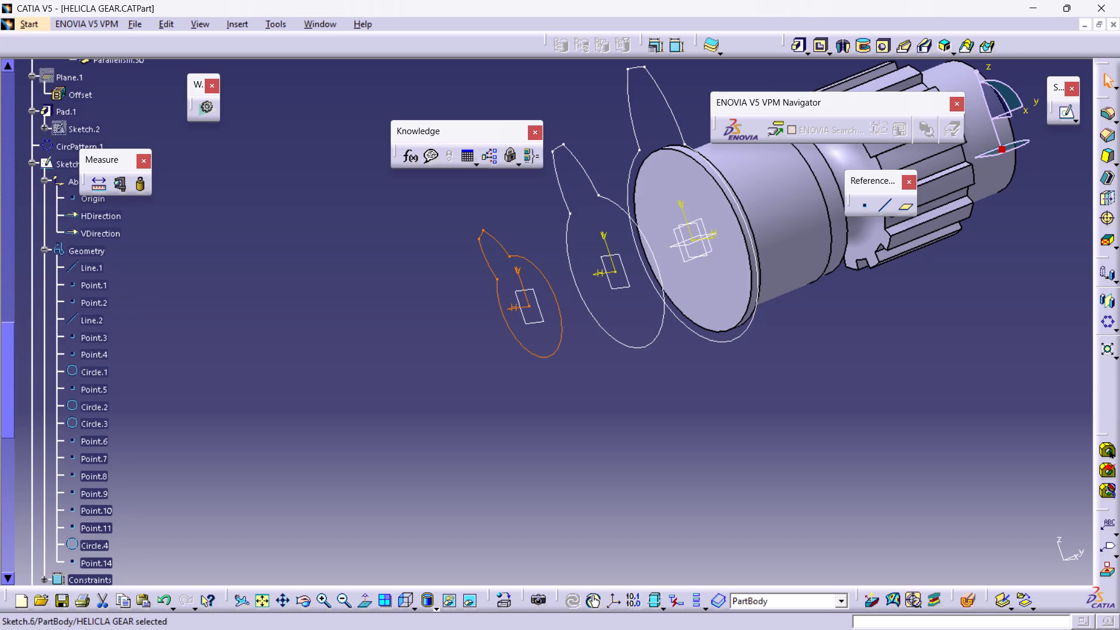
{"action": "left_click", "coordinate": [41, 128]}
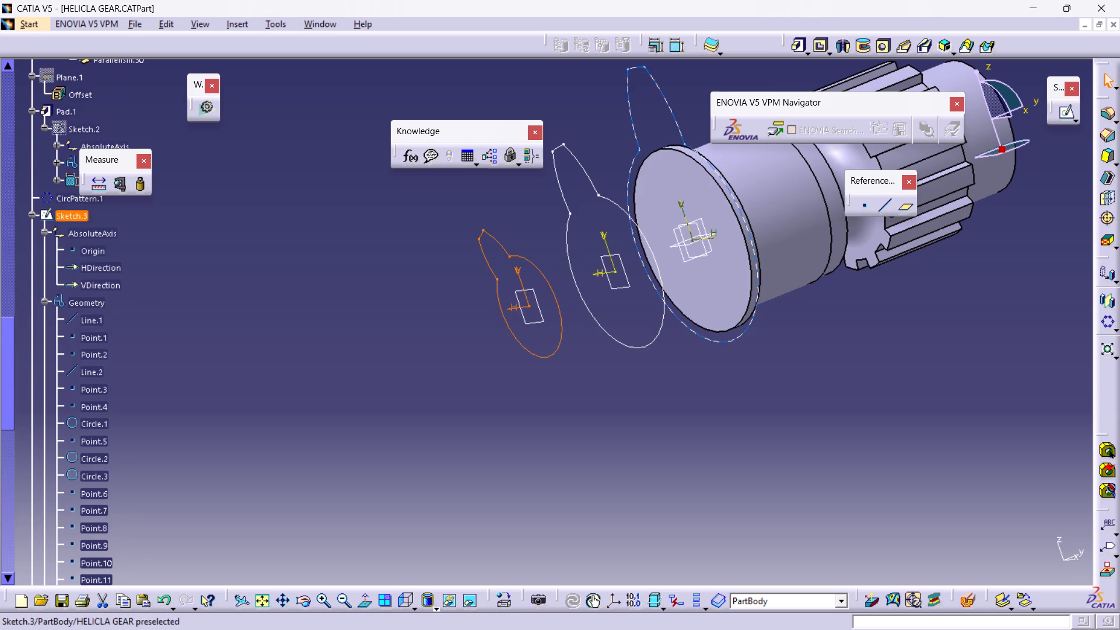
{"action": "left_click", "coordinate": [57, 145]}
{"action": "left_click", "coordinate": [59, 216]}
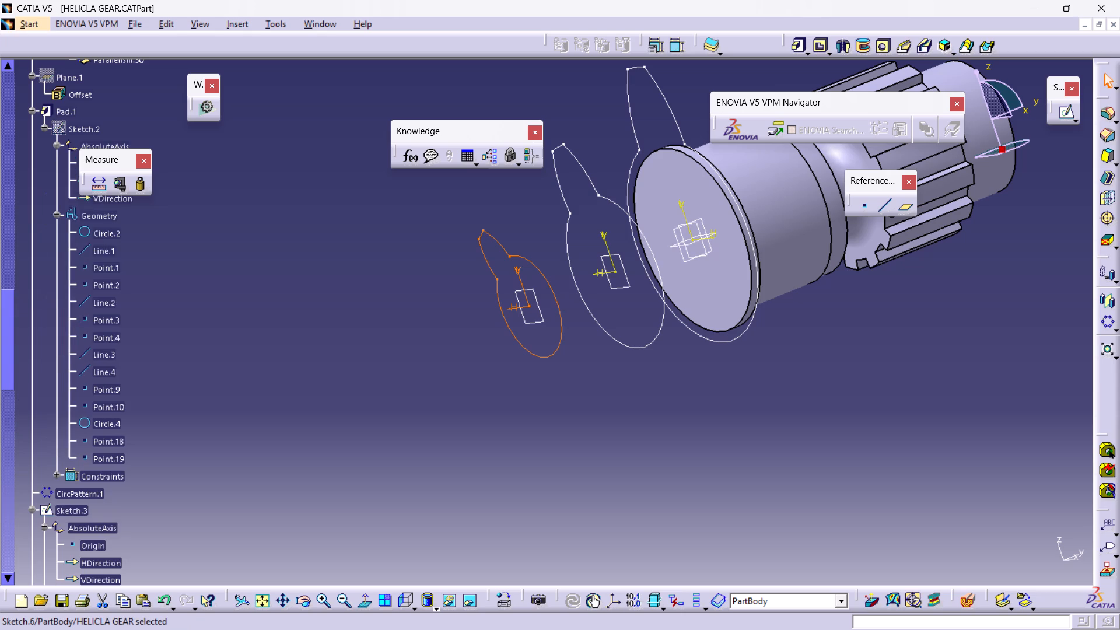
{"action": "left_click", "coordinate": [57, 477]}
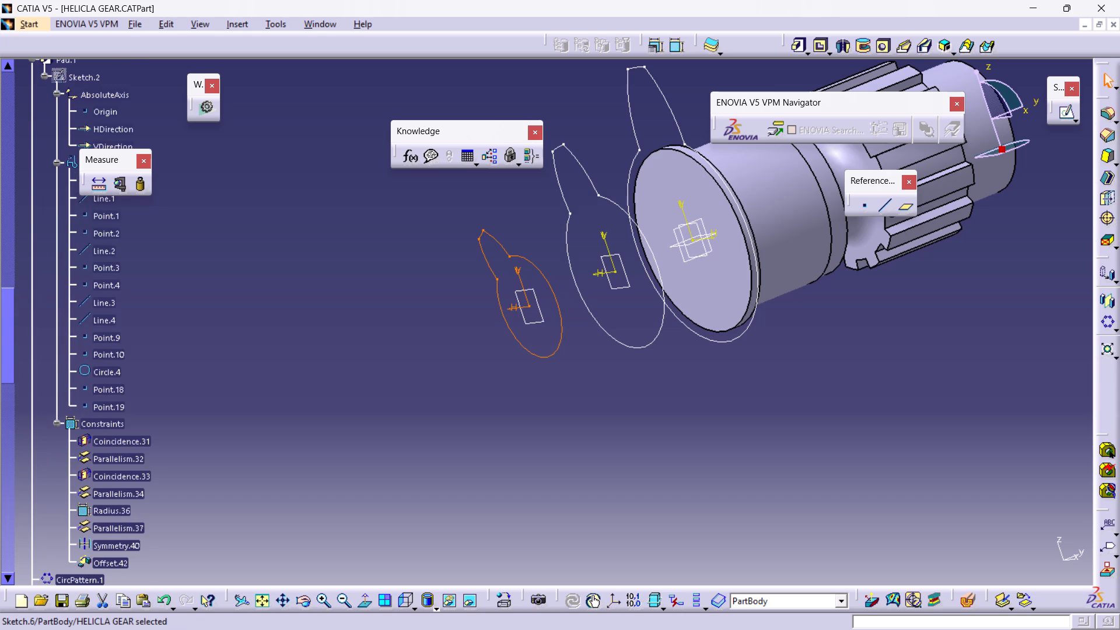
Review the expanded tree entries from Sketch.1 through Sketch.3, and examine the constraints of Sketch.3.
{"action": "scroll", "coordinate": [43, 349], "scroll_direction": "up", "scroll_amount": 11}
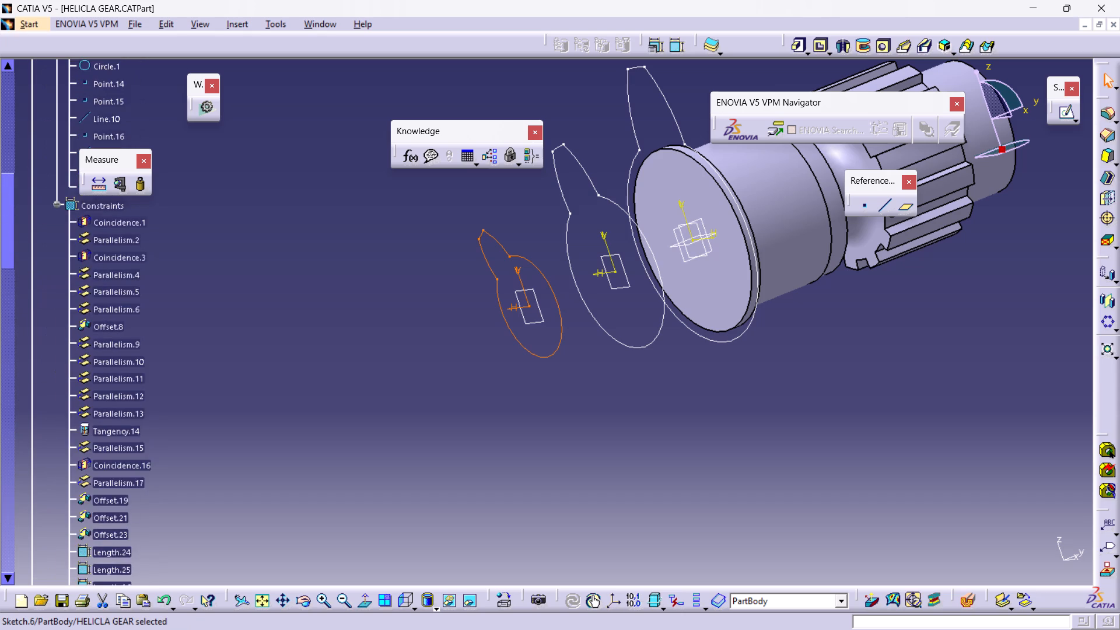
{"action": "scroll", "coordinate": [43, 349], "scroll_direction": "up", "scroll_amount": 15}
{"action": "scroll", "coordinate": [43, 349], "scroll_direction": "down", "scroll_amount": 6}
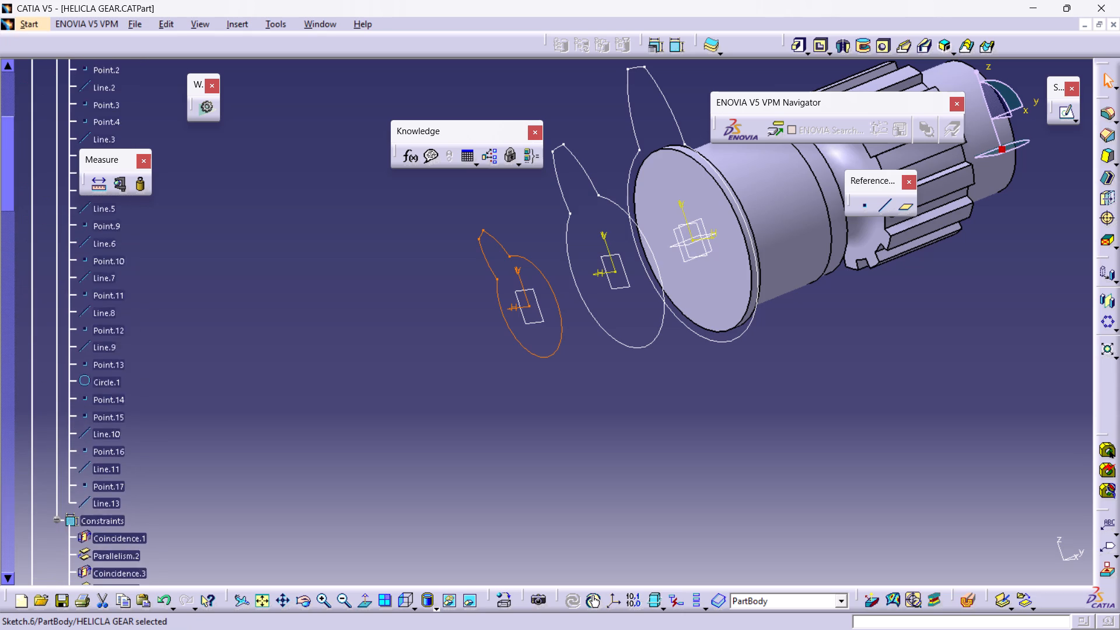
{"action": "scroll", "coordinate": [43, 349], "scroll_direction": "down", "scroll_amount": 18}
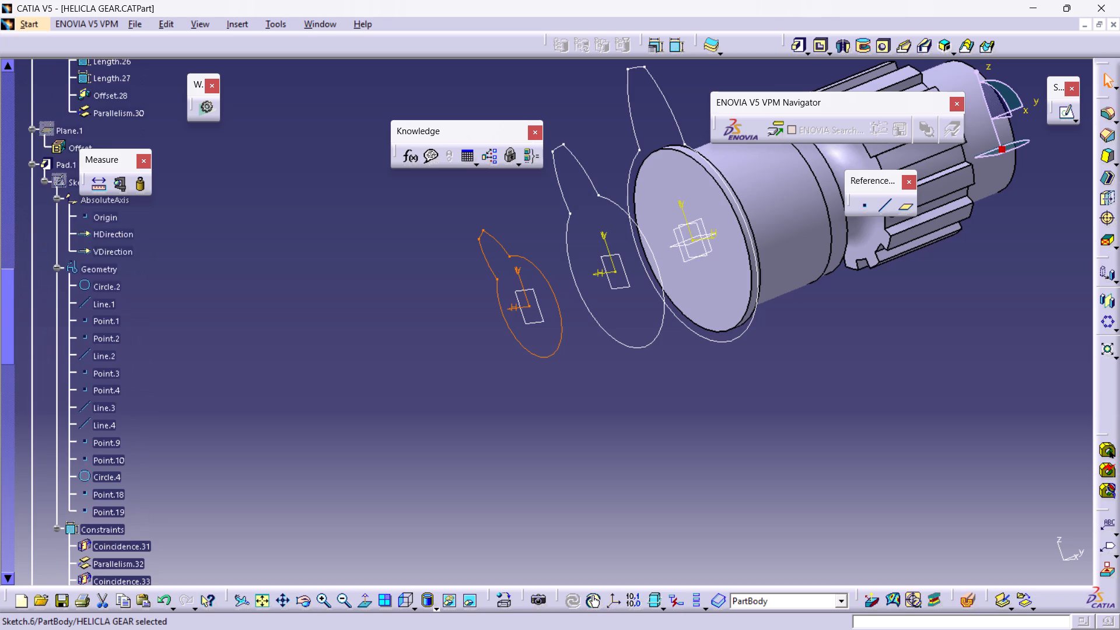
{"action": "scroll", "coordinate": [43, 349], "scroll_direction": "down", "scroll_amount": 9}
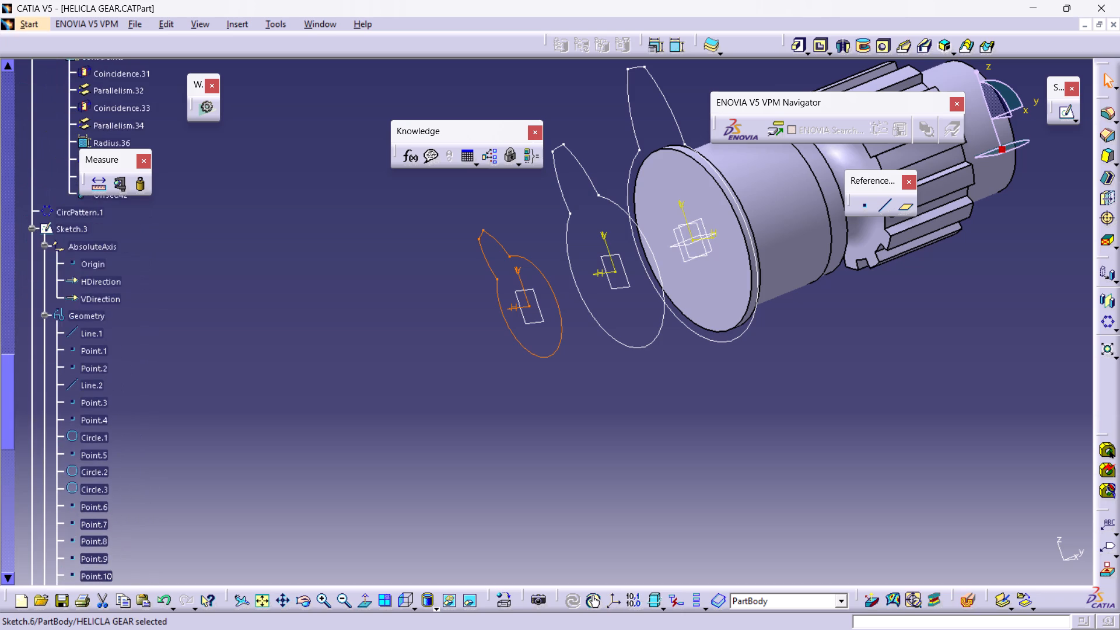
{"action": "scroll", "coordinate": [43, 349], "scroll_direction": "down", "scroll_amount": 6}
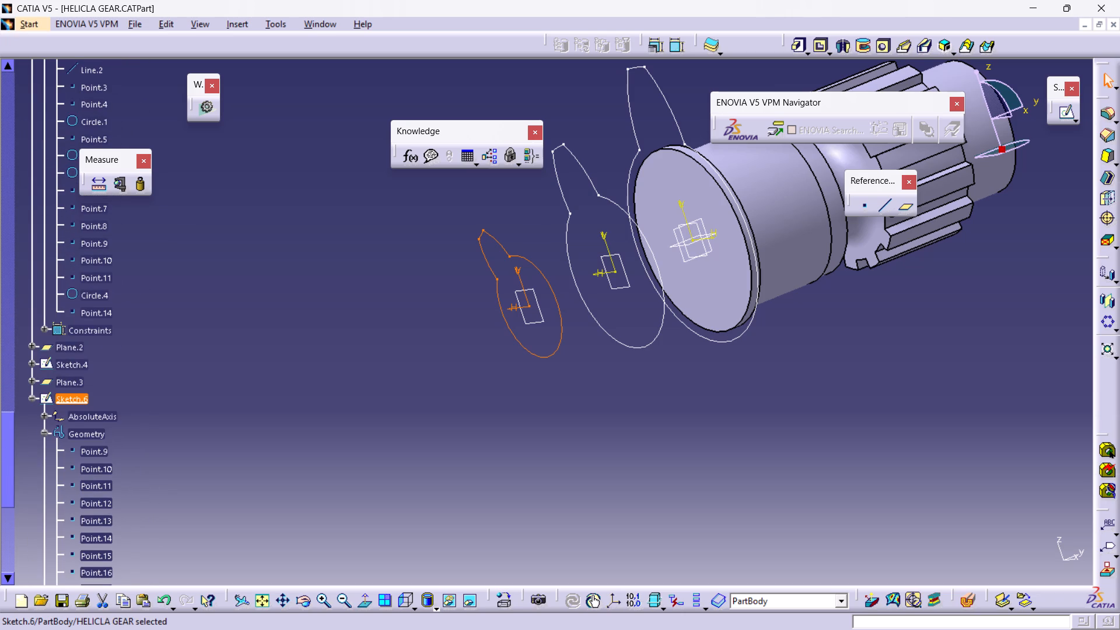
{"action": "left_click", "coordinate": [47, 330]}
{"action": "scroll", "coordinate": [47, 330], "scroll_direction": "down", "scroll_amount": 5}
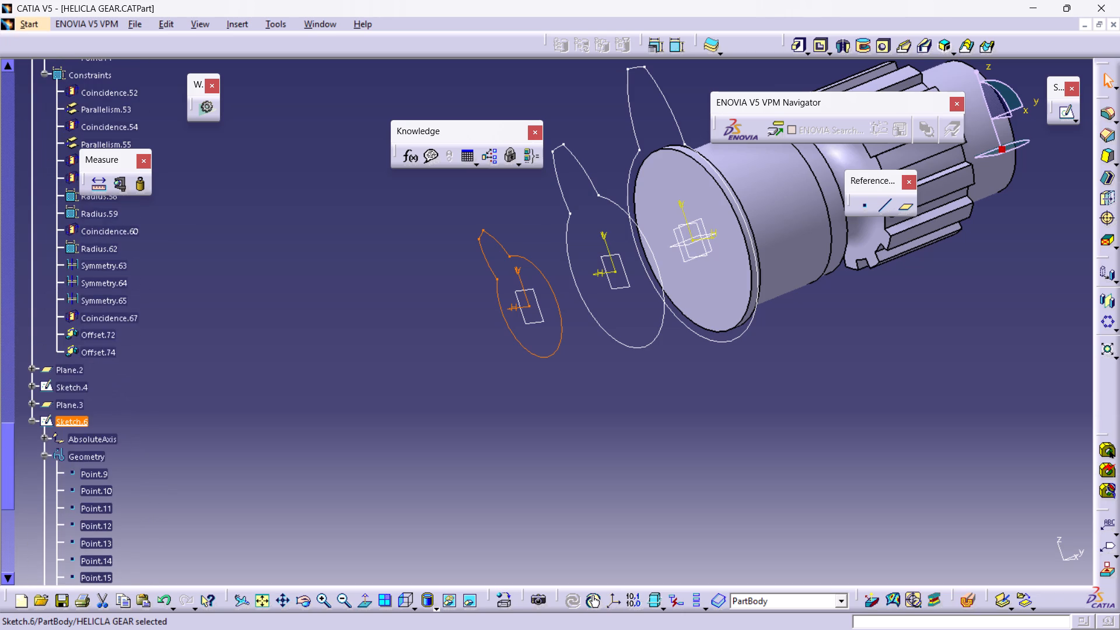
Examine the offset entry of Plane.2 and the axis, geometry and constraints of Sketch.4 in the specification tree.
{"action": "left_click", "coordinate": [27, 315]}
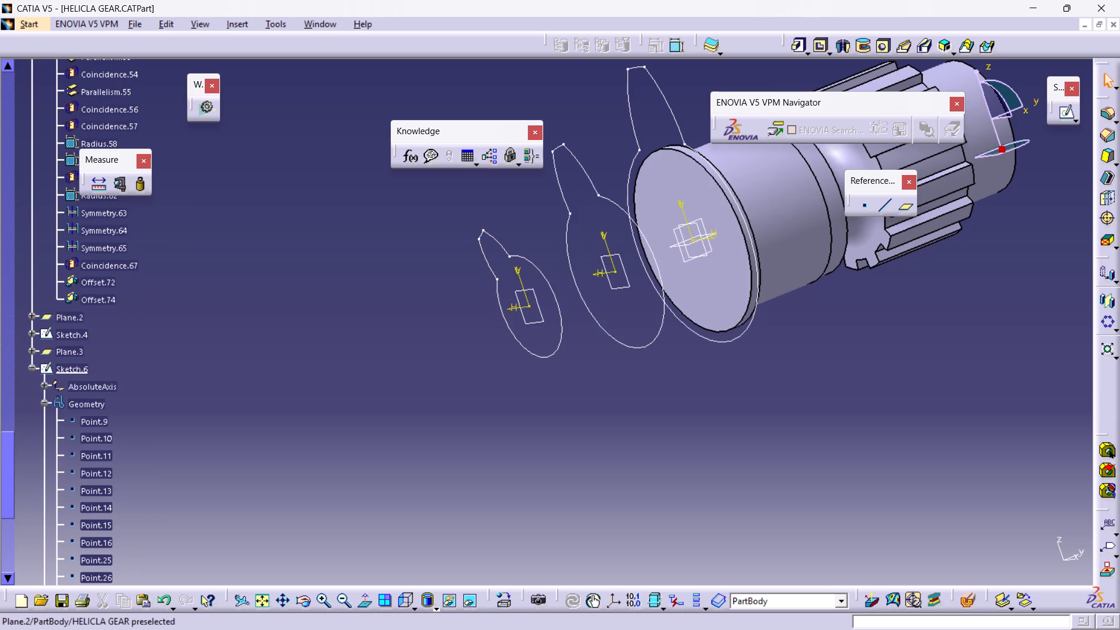
{"action": "left_click", "coordinate": [30, 316]}
{"action": "scroll", "coordinate": [45, 320], "scroll_direction": "down", "scroll_amount": 2}
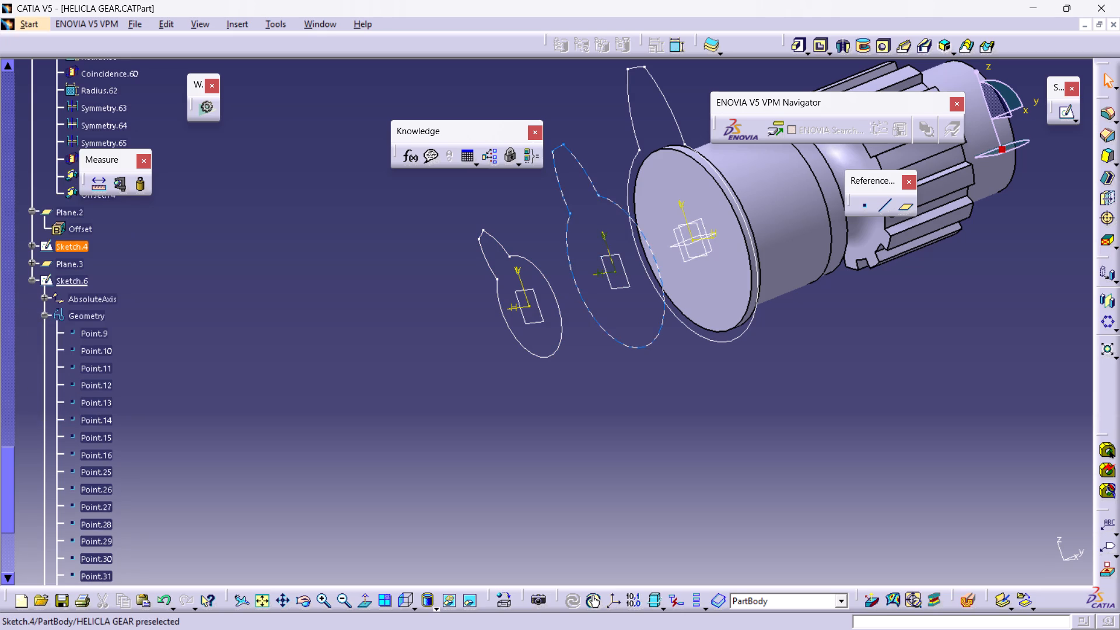
{"action": "left_click", "coordinate": [30, 246]}
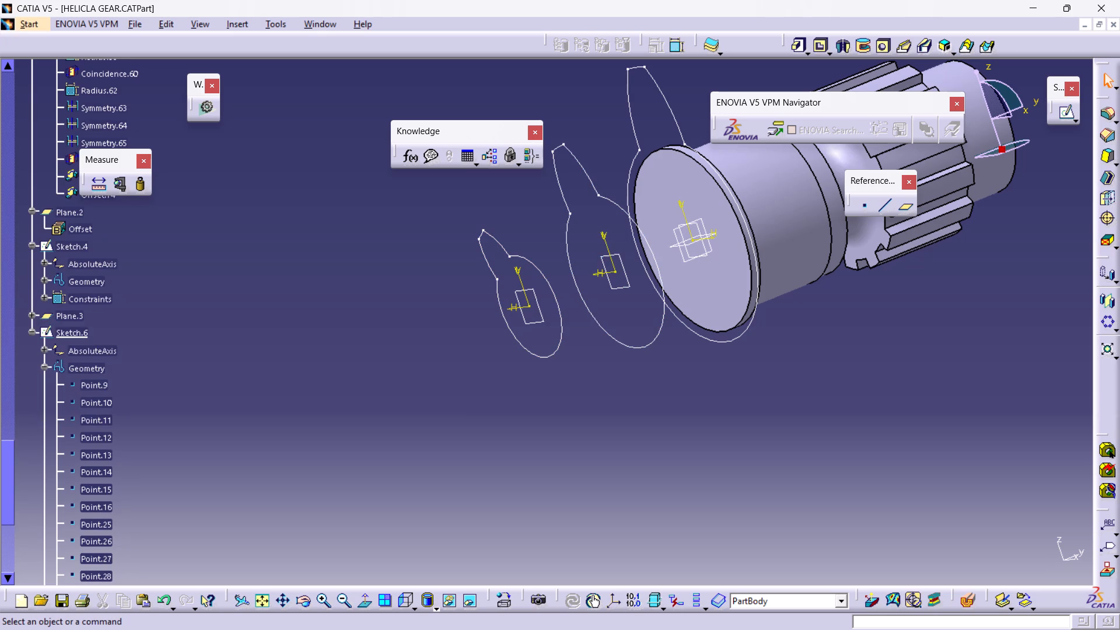
{"action": "left_click", "coordinate": [45, 262]}
{"action": "left_click", "coordinate": [43, 332]}
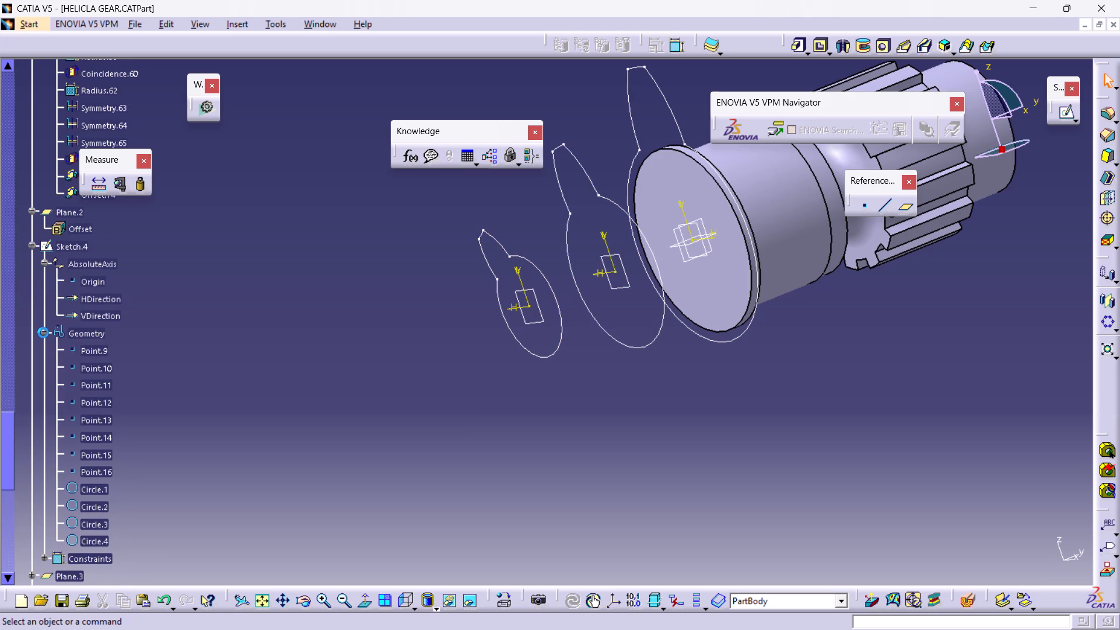
{"action": "scroll", "coordinate": [47, 398], "scroll_direction": "down", "scroll_amount": 4}
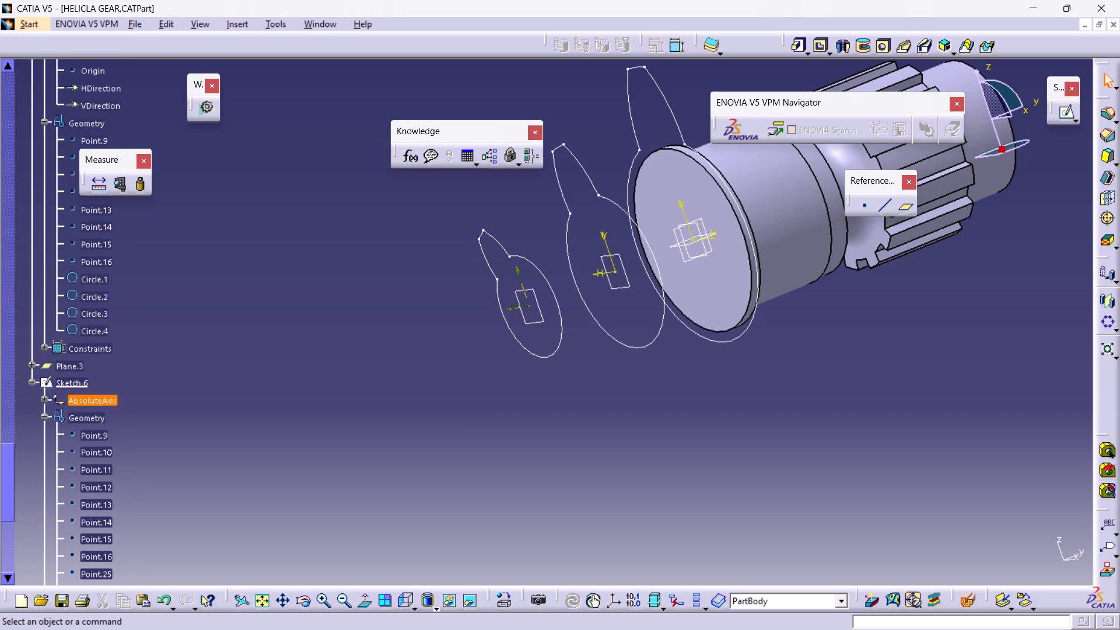
{"action": "left_click", "coordinate": [44, 350]}
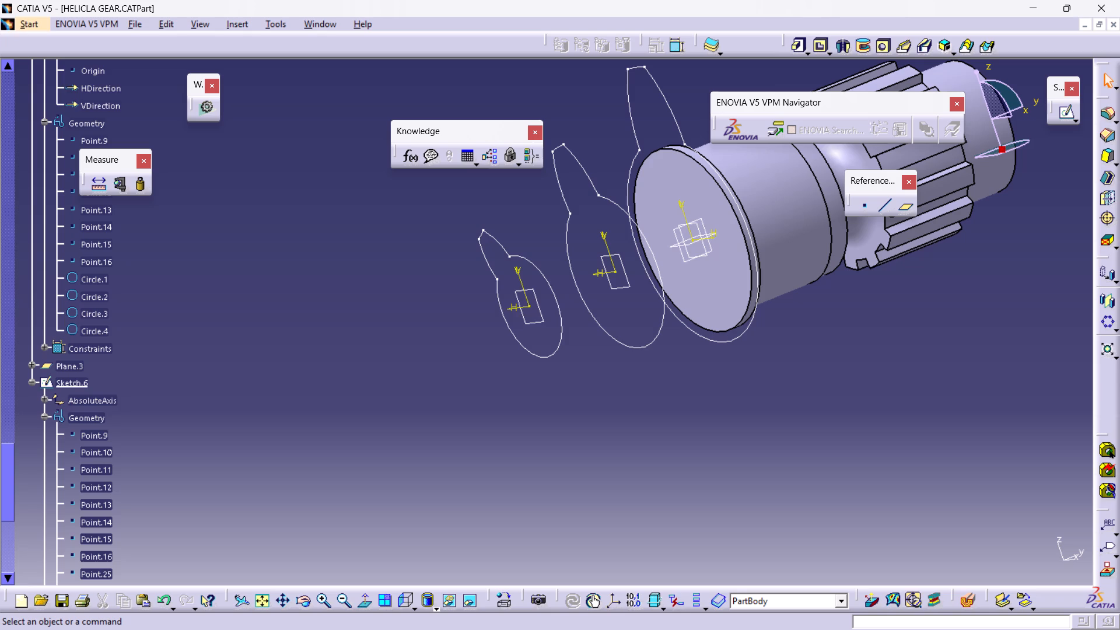
{"action": "left_click", "coordinate": [43, 346]}
{"action": "scroll", "coordinate": [43, 348], "scroll_direction": "down", "scroll_amount": 2}
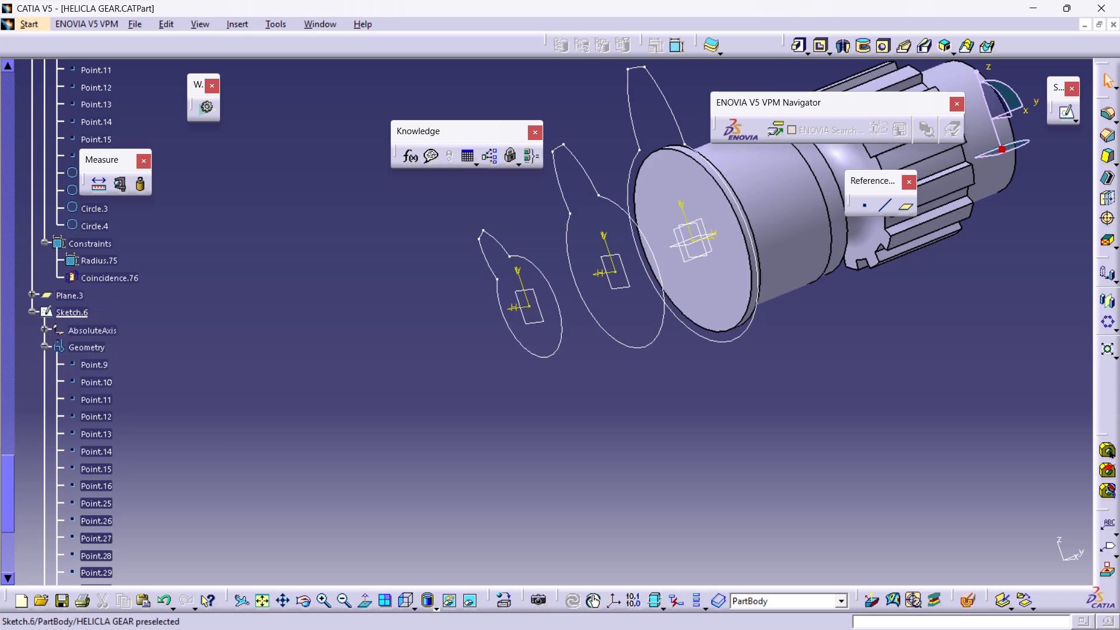
Examine the offset entry of Plane.3 and the axis, geometry and projected use-edges of Sketch.6 in the specification tree.
{"action": "left_click", "coordinate": [32, 293]}
{"action": "scroll", "coordinate": [60, 311], "scroll_direction": "down", "scroll_amount": 1}
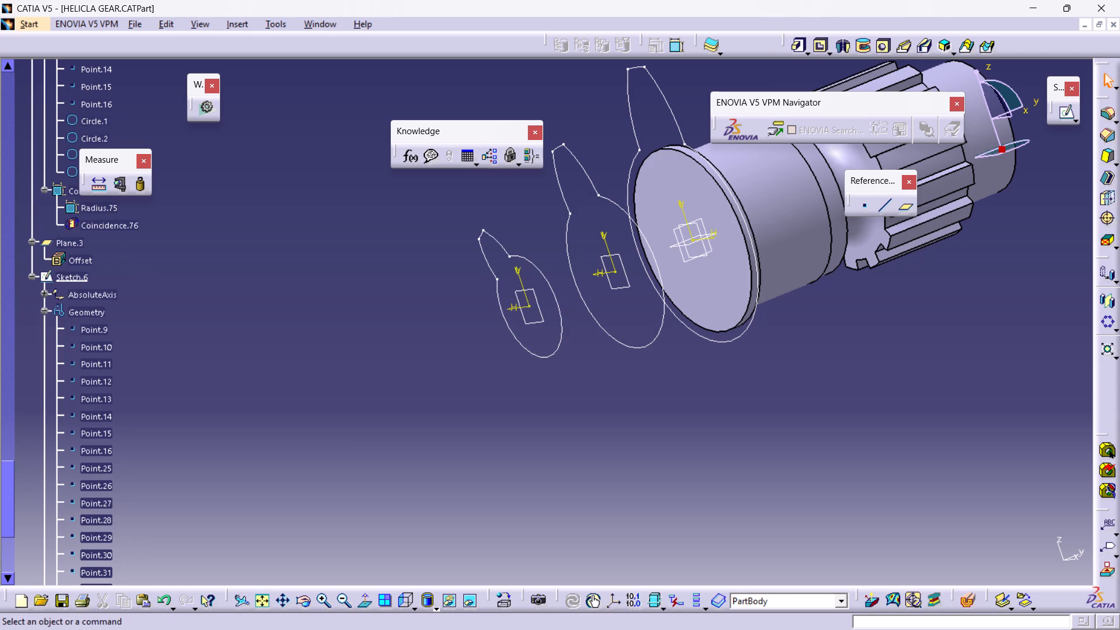
{"action": "left_click", "coordinate": [45, 294]}
{"action": "scroll", "coordinate": [75, 334], "scroll_direction": "down", "scroll_amount": 2}
{"action": "scroll", "coordinate": [54, 284], "scroll_direction": "down", "scroll_amount": 1}
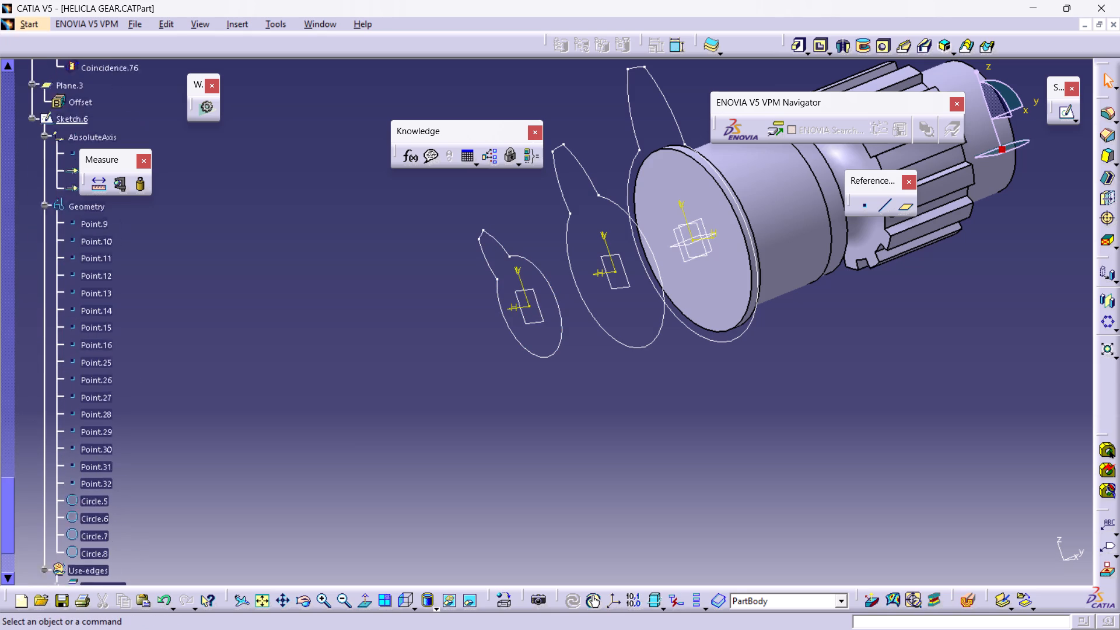
{"action": "scroll", "coordinate": [54, 297], "scroll_direction": "down", "scroll_amount": 8}
{"action": "scroll", "coordinate": [96, 283], "scroll_direction": "up", "scroll_amount": 6}
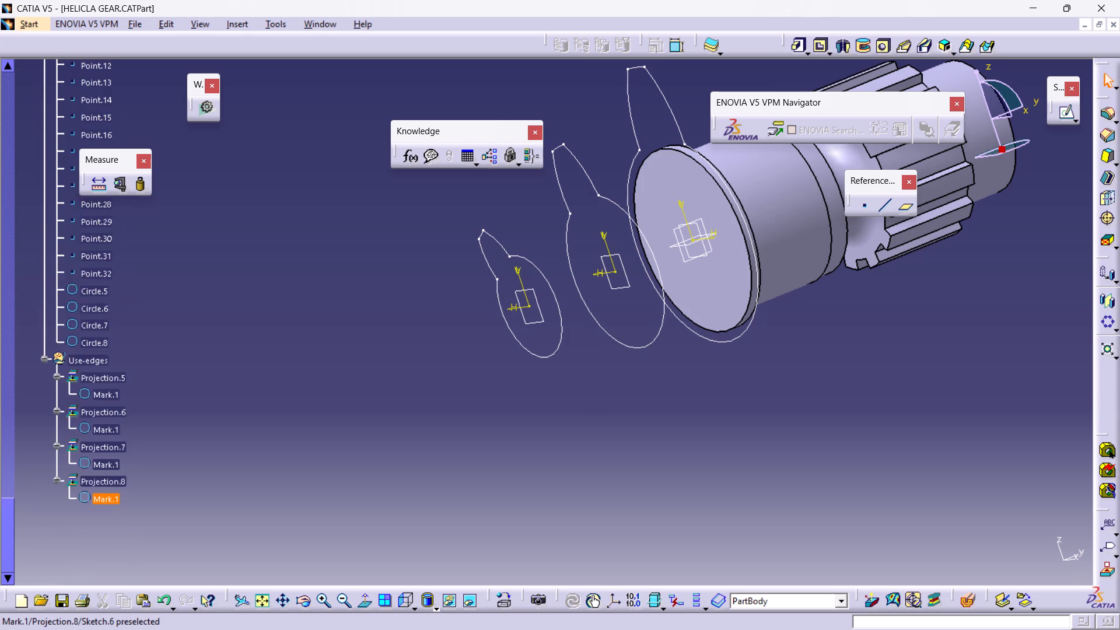
Review the whole expanded specification tree, from the reference planes and Sketch.1 to the use-edges of Sketch.6.
{"action": "scroll", "coordinate": [96, 284], "scroll_direction": "up", "scroll_amount": 20}
{"action": "scroll", "coordinate": [96, 284], "scroll_direction": "up", "scroll_amount": 11}
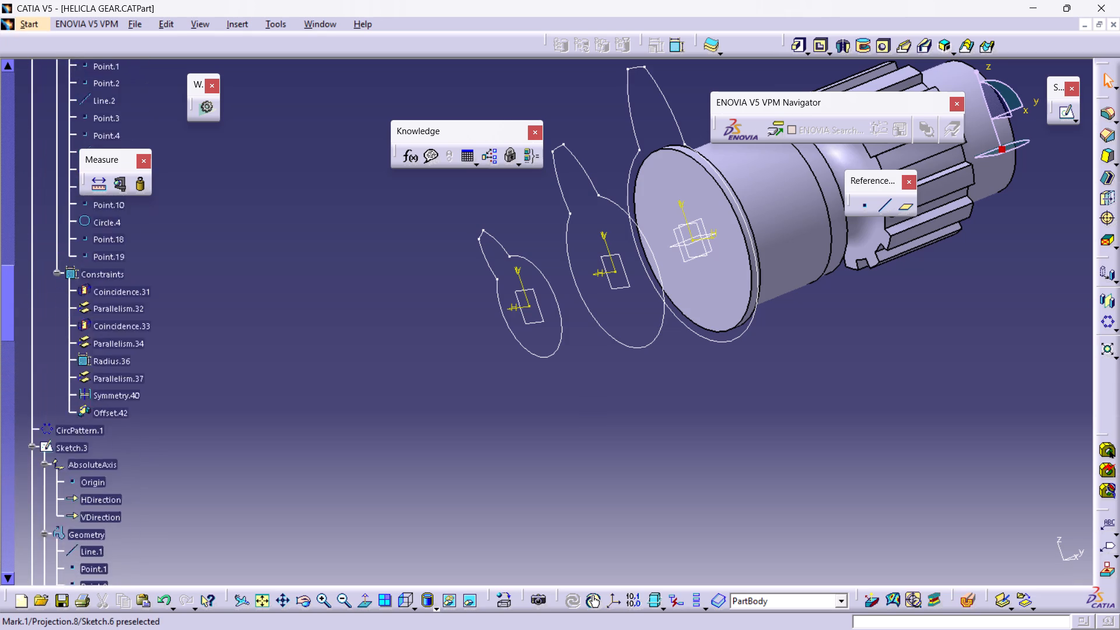
{"action": "scroll", "coordinate": [96, 284], "scroll_direction": "up", "scroll_amount": 19}
{"action": "scroll", "coordinate": [96, 284], "scroll_direction": "up", "scroll_amount": 6}
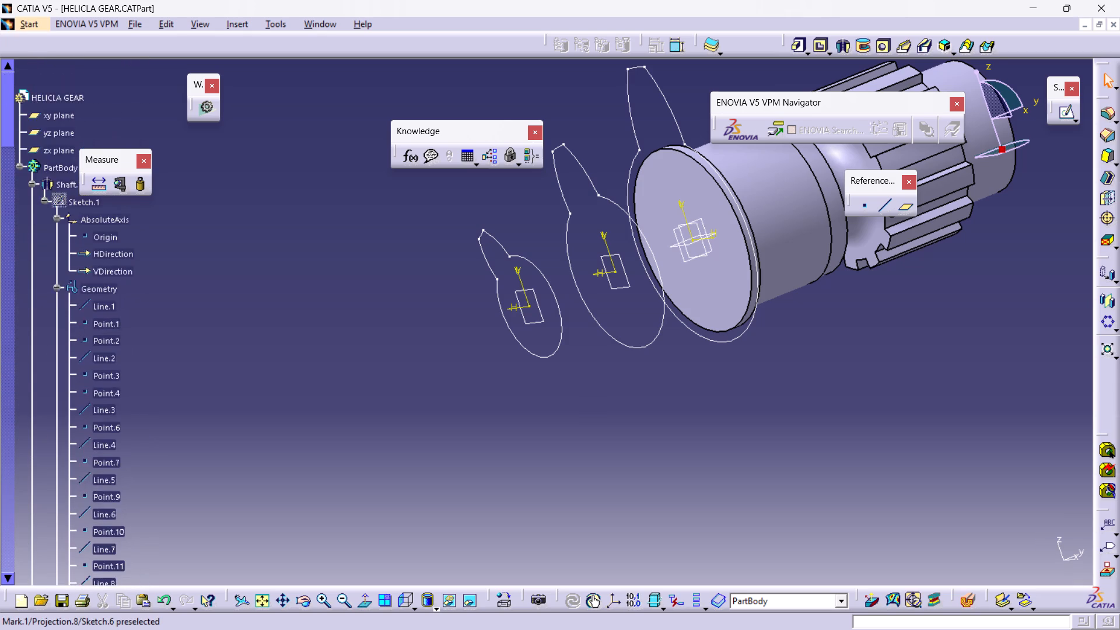
{"action": "scroll", "coordinate": [96, 284], "scroll_direction": "up", "scroll_amount": 4}
{"action": "scroll", "coordinate": [96, 284], "scroll_direction": "down", "scroll_amount": 6}
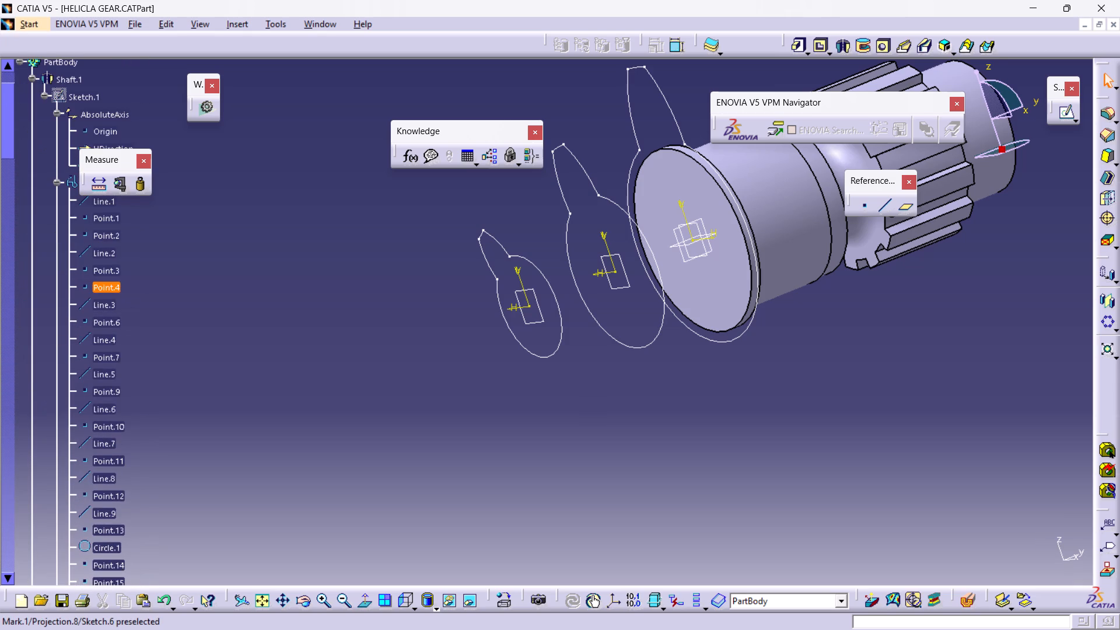
{"action": "scroll", "coordinate": [220, 322], "scroll_direction": "down", "scroll_amount": 15}
{"action": "scroll", "coordinate": [198, 356], "scroll_direction": "up", "scroll_amount": 4}
{"action": "scroll", "coordinate": [198, 356], "scroll_direction": "down", "scroll_amount": 20}
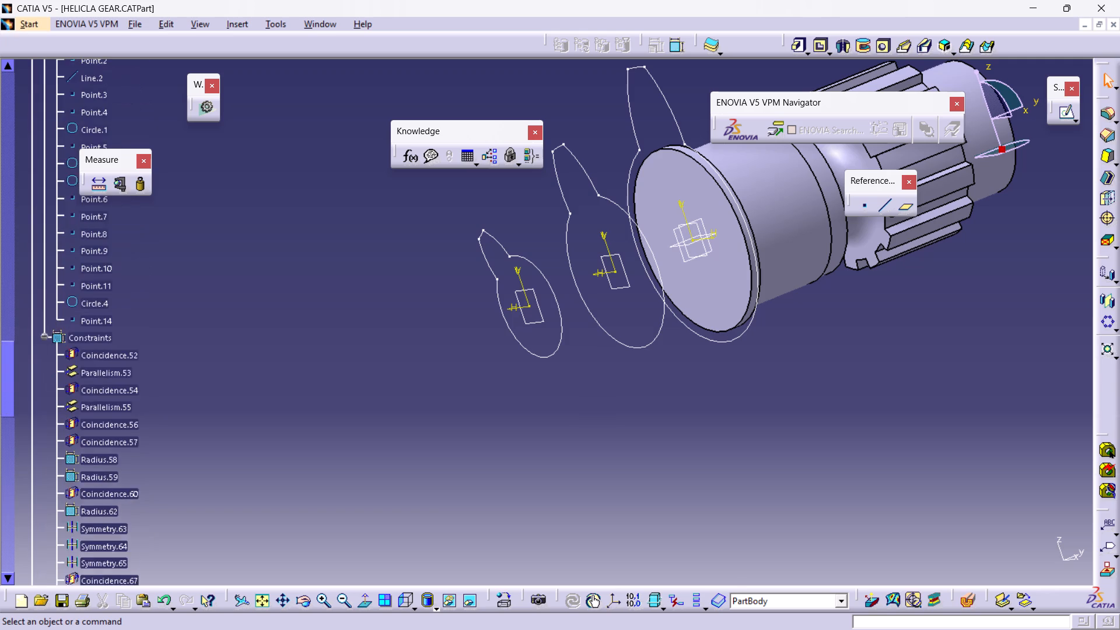
{"action": "scroll", "coordinate": [198, 357], "scroll_direction": "down", "scroll_amount": 20}
{"action": "scroll", "coordinate": [198, 357], "scroll_direction": "down", "scroll_amount": 8}
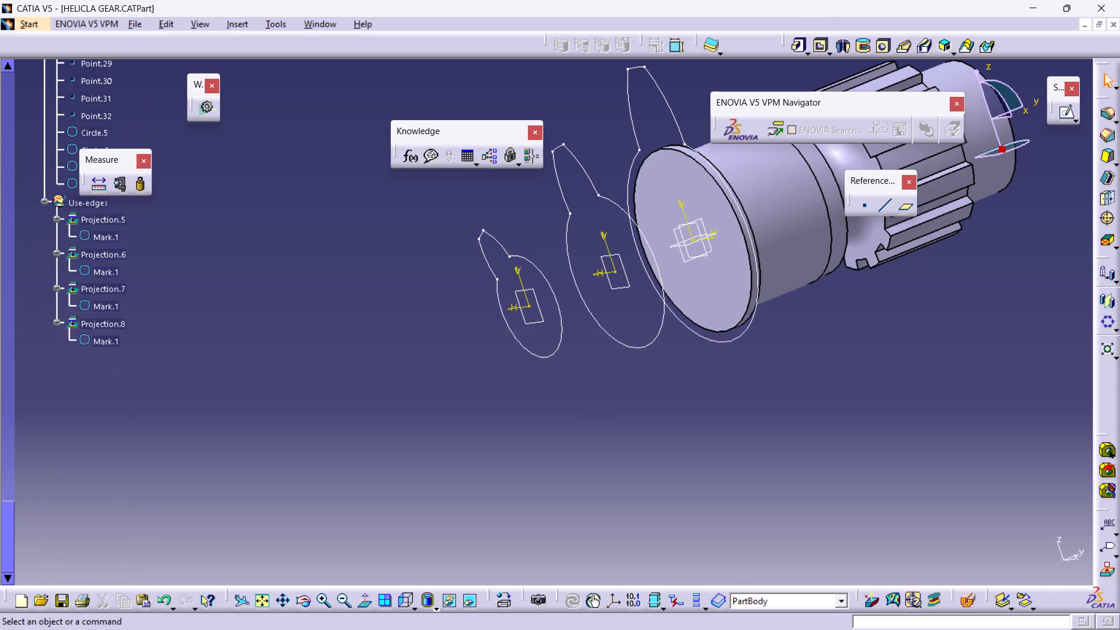
{"action": "scroll", "coordinate": [197, 357], "scroll_direction": "up", "scroll_amount": 1}
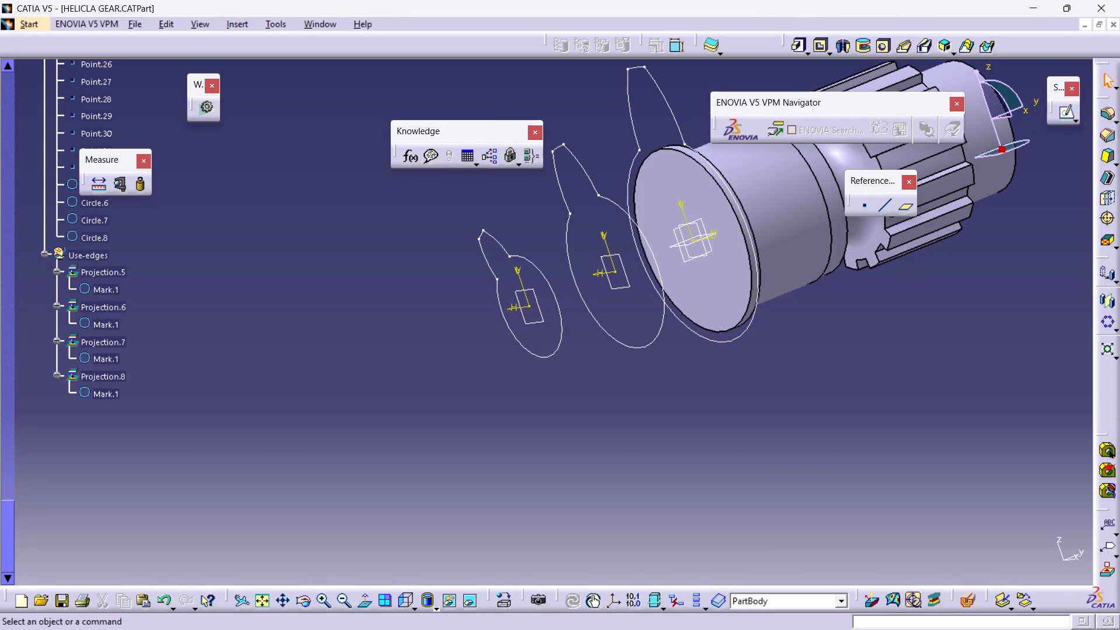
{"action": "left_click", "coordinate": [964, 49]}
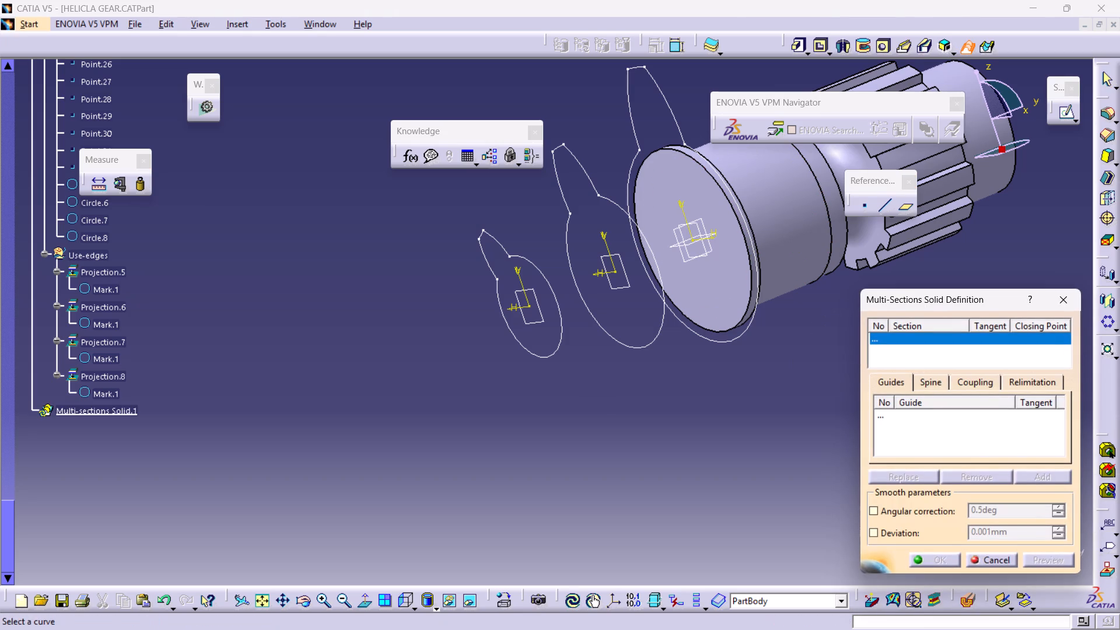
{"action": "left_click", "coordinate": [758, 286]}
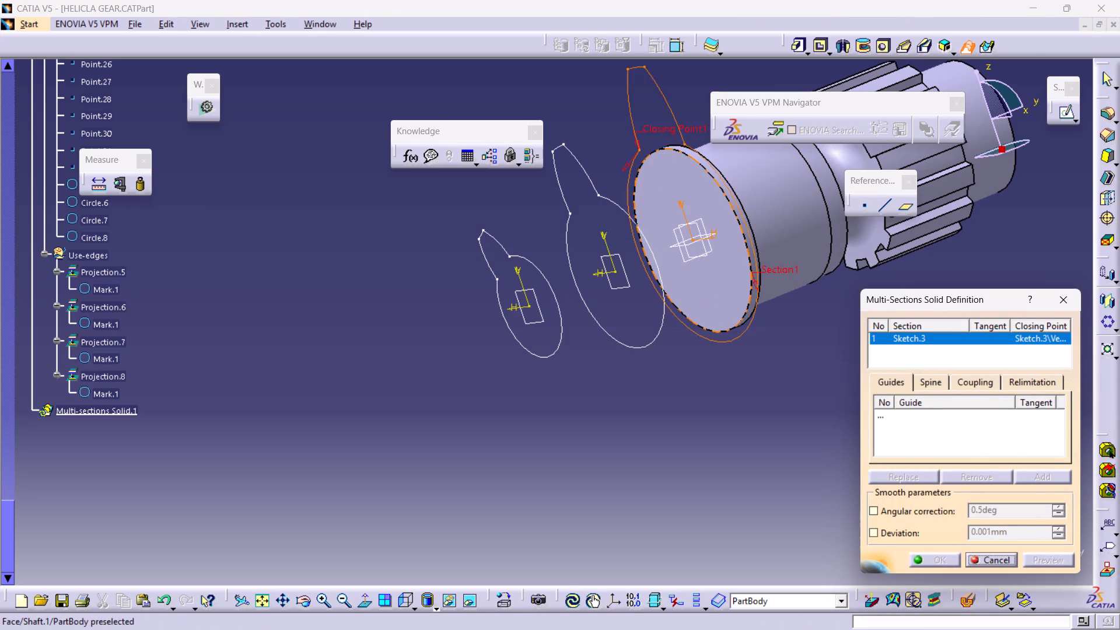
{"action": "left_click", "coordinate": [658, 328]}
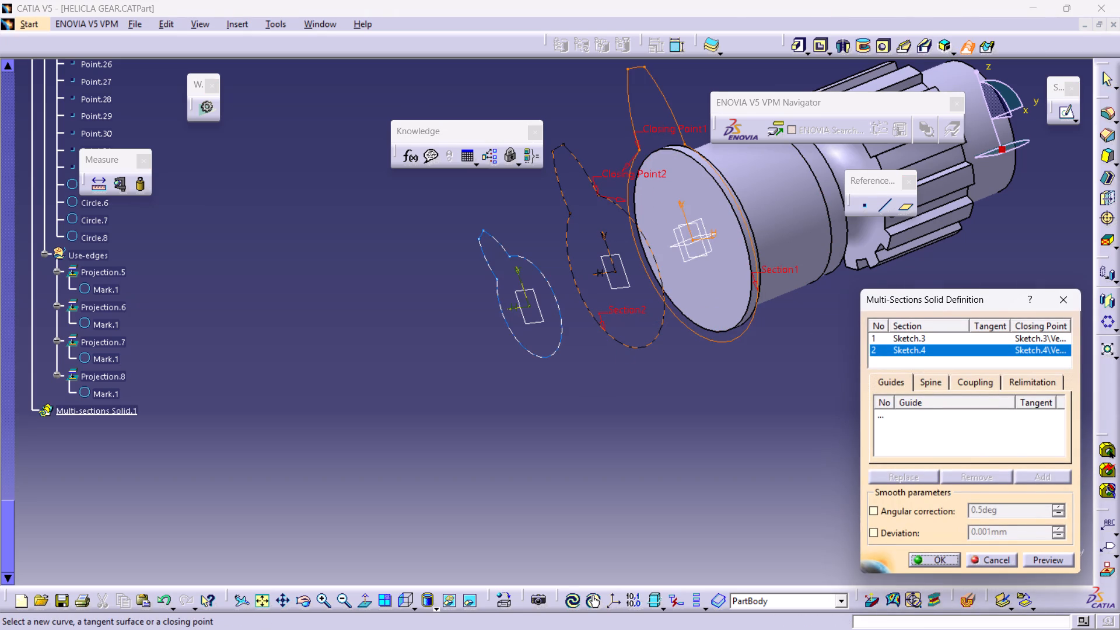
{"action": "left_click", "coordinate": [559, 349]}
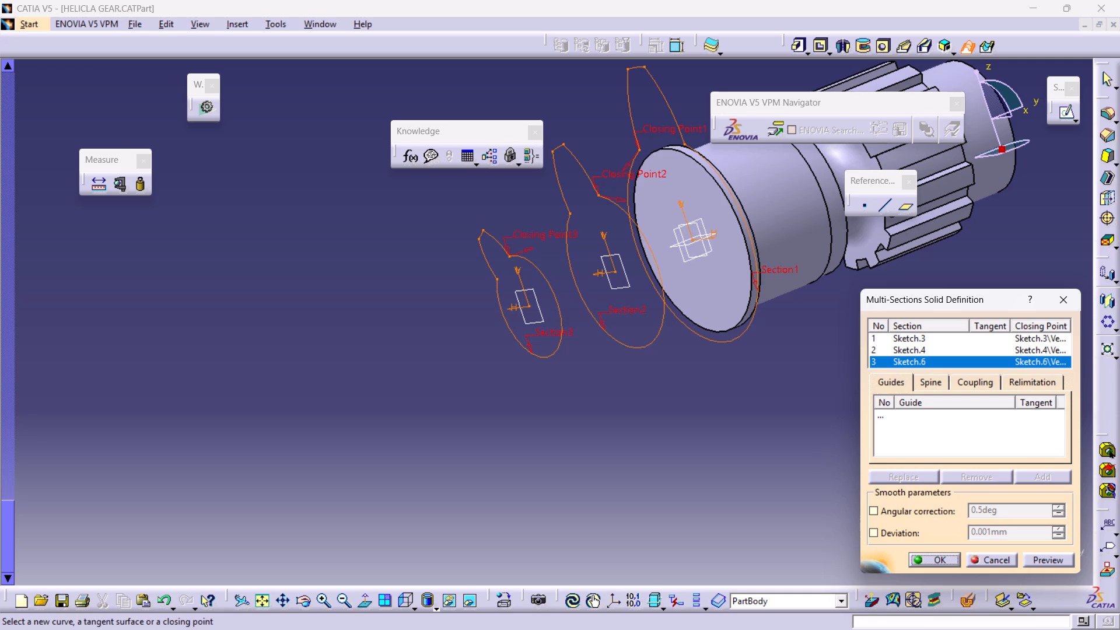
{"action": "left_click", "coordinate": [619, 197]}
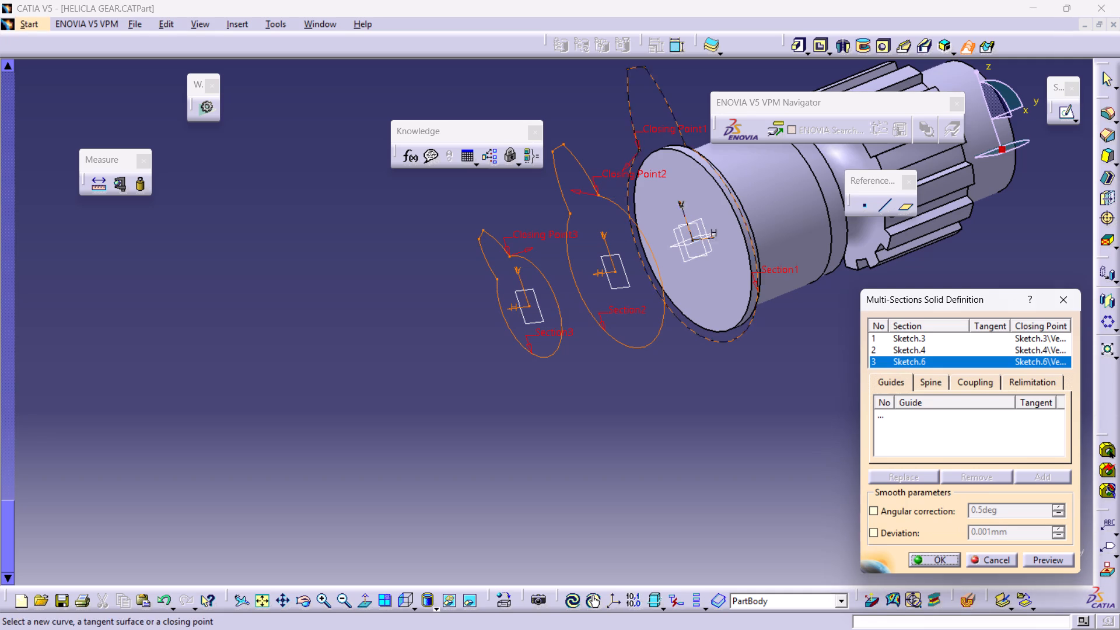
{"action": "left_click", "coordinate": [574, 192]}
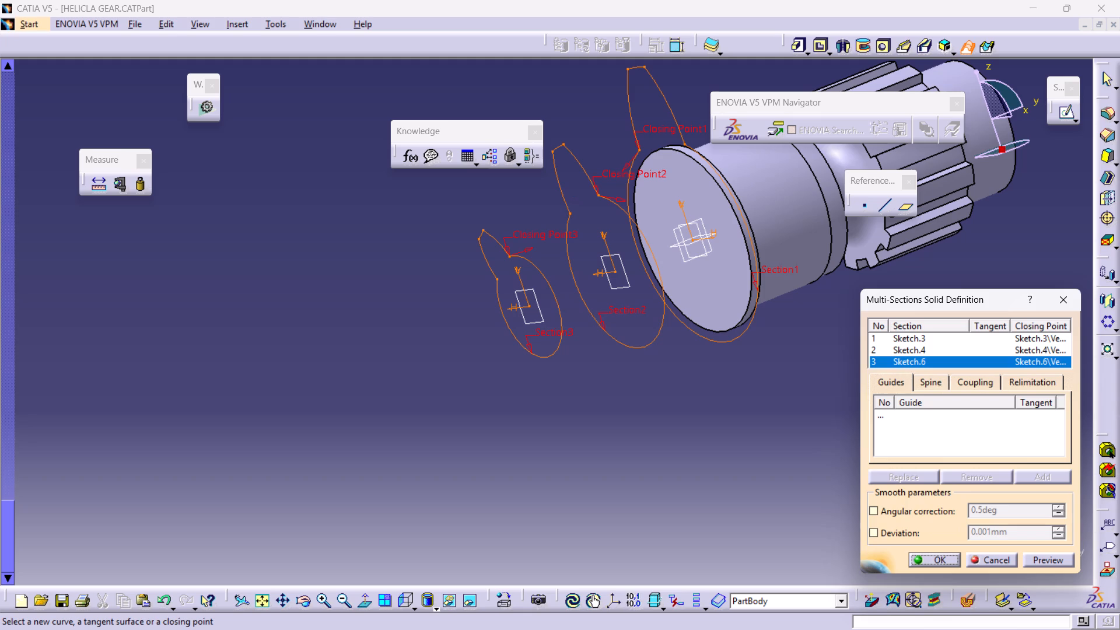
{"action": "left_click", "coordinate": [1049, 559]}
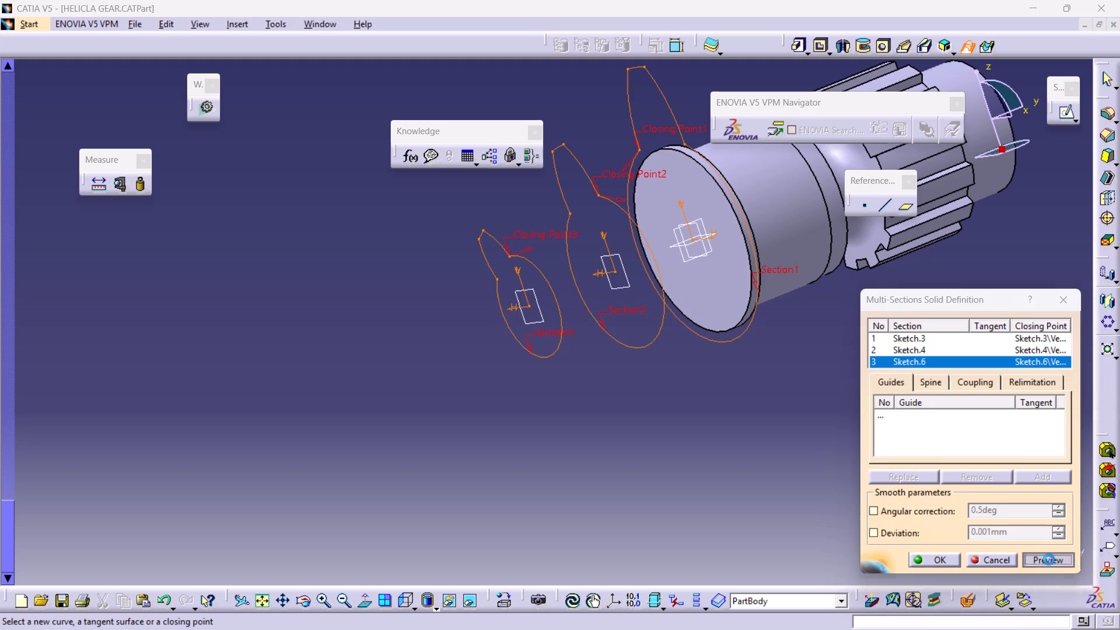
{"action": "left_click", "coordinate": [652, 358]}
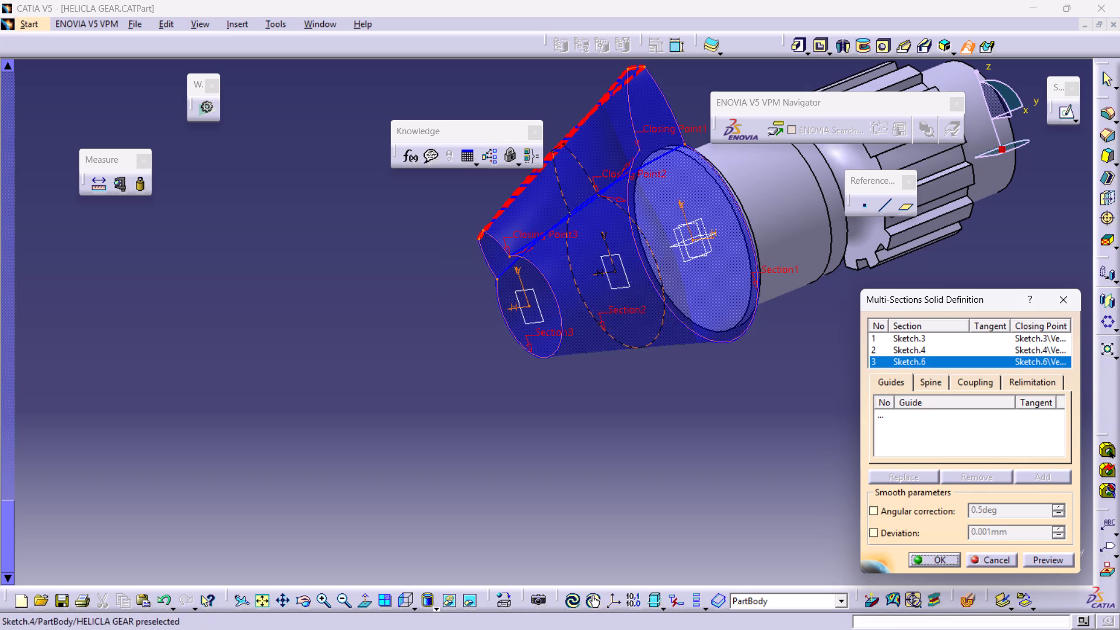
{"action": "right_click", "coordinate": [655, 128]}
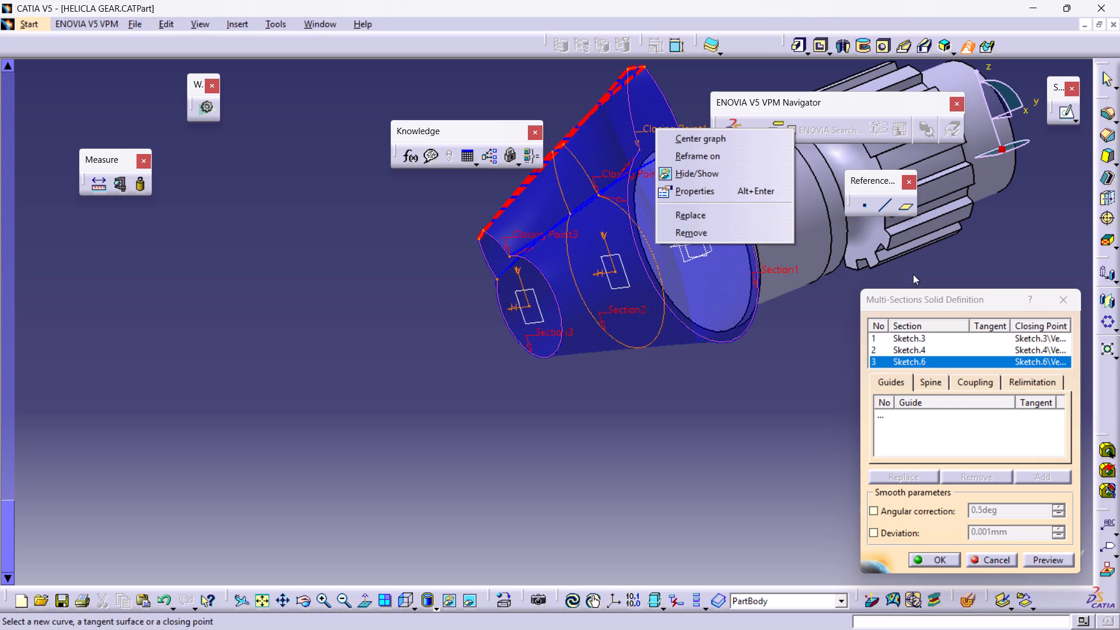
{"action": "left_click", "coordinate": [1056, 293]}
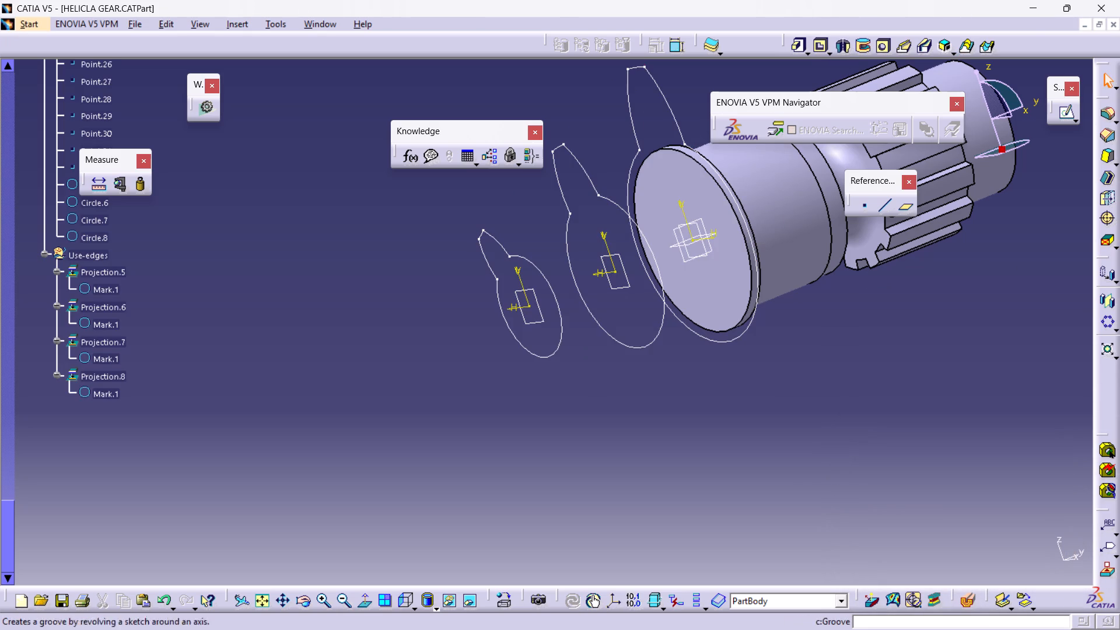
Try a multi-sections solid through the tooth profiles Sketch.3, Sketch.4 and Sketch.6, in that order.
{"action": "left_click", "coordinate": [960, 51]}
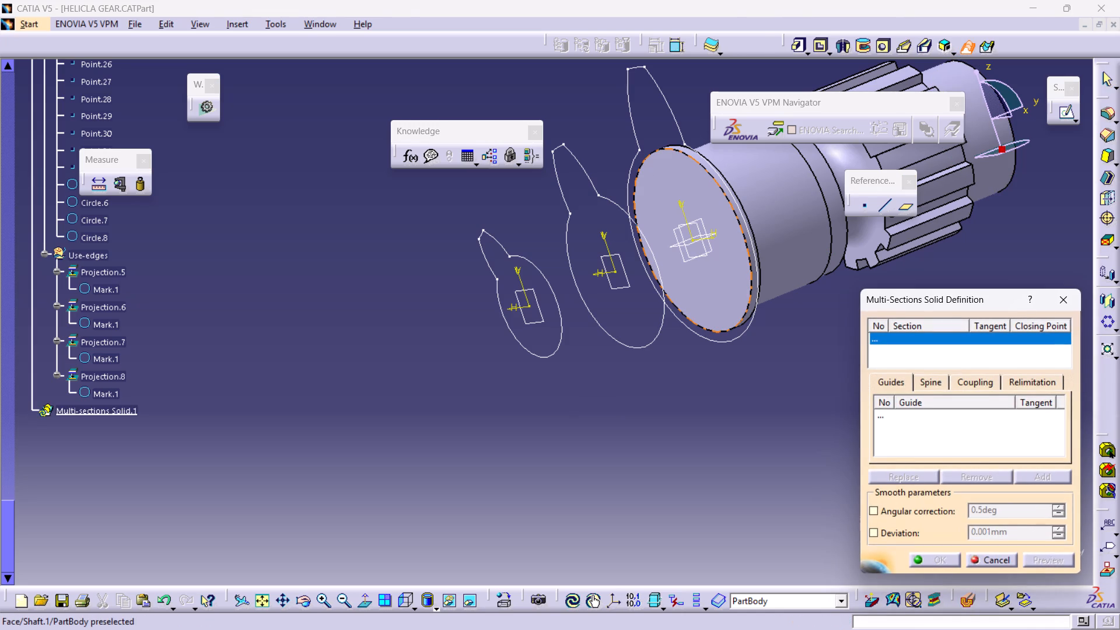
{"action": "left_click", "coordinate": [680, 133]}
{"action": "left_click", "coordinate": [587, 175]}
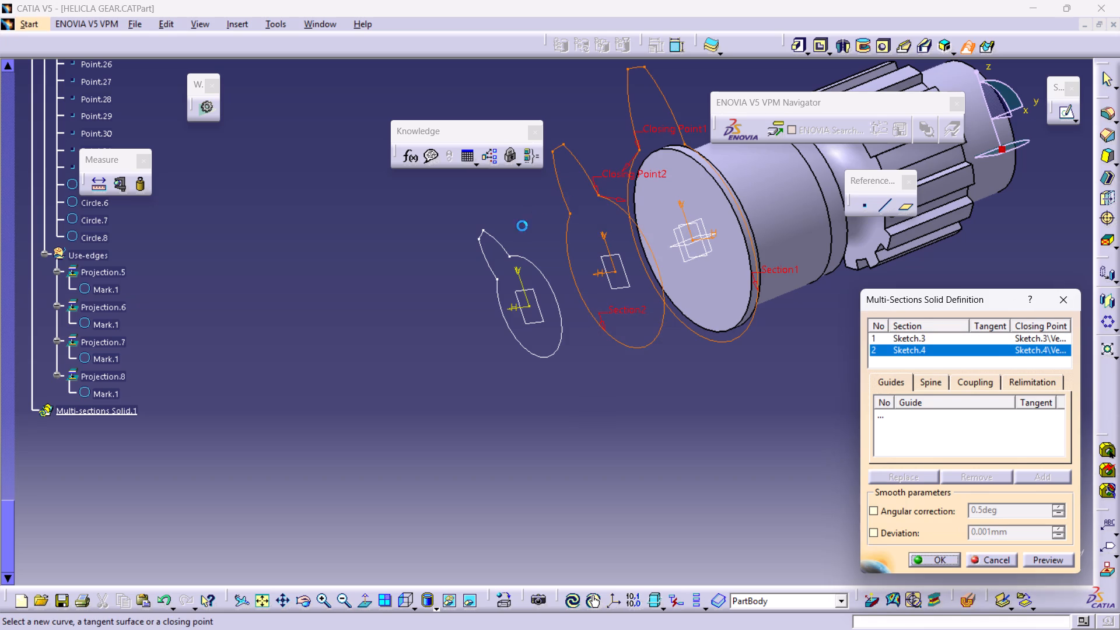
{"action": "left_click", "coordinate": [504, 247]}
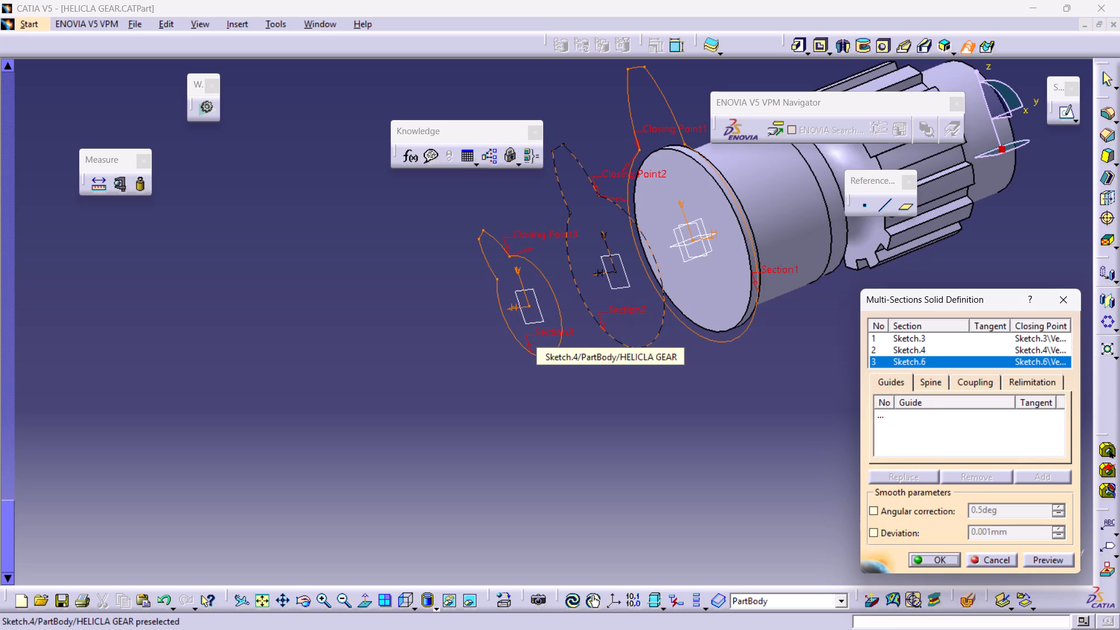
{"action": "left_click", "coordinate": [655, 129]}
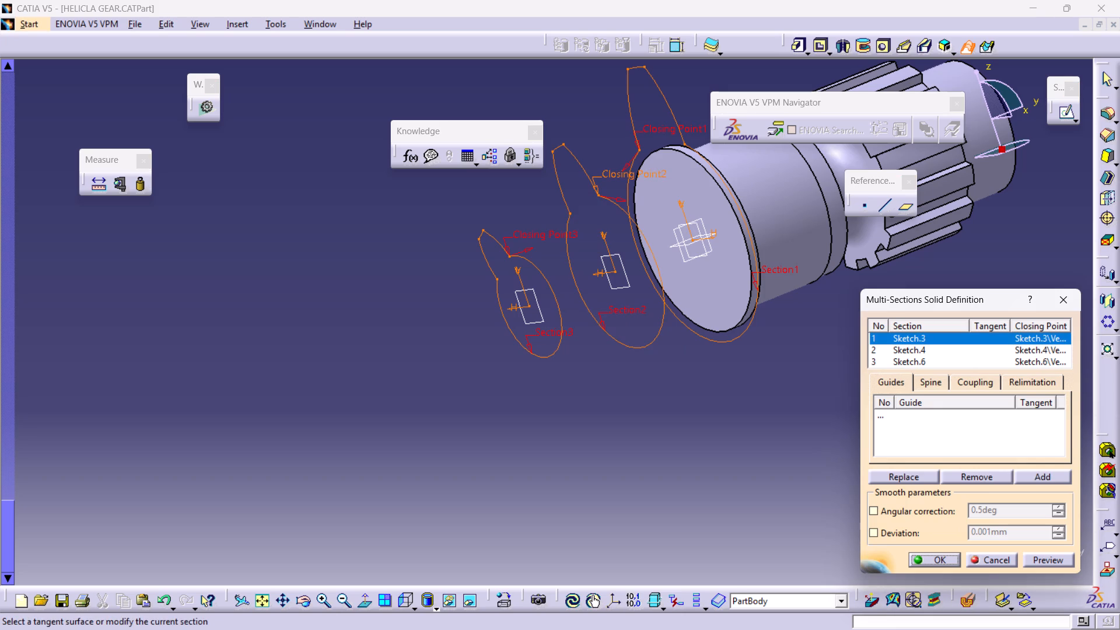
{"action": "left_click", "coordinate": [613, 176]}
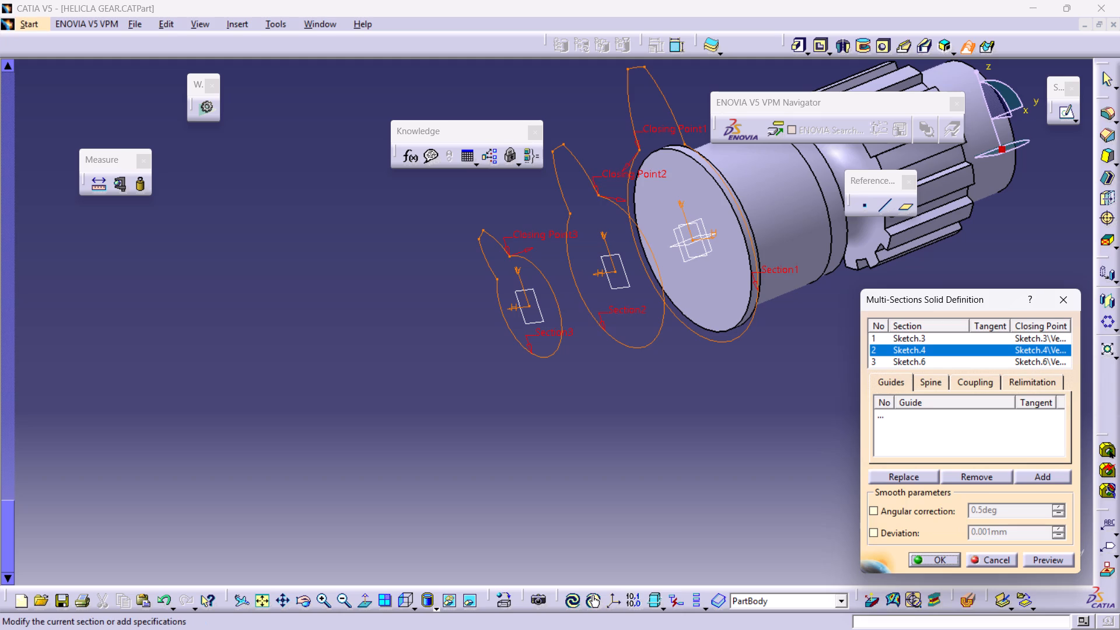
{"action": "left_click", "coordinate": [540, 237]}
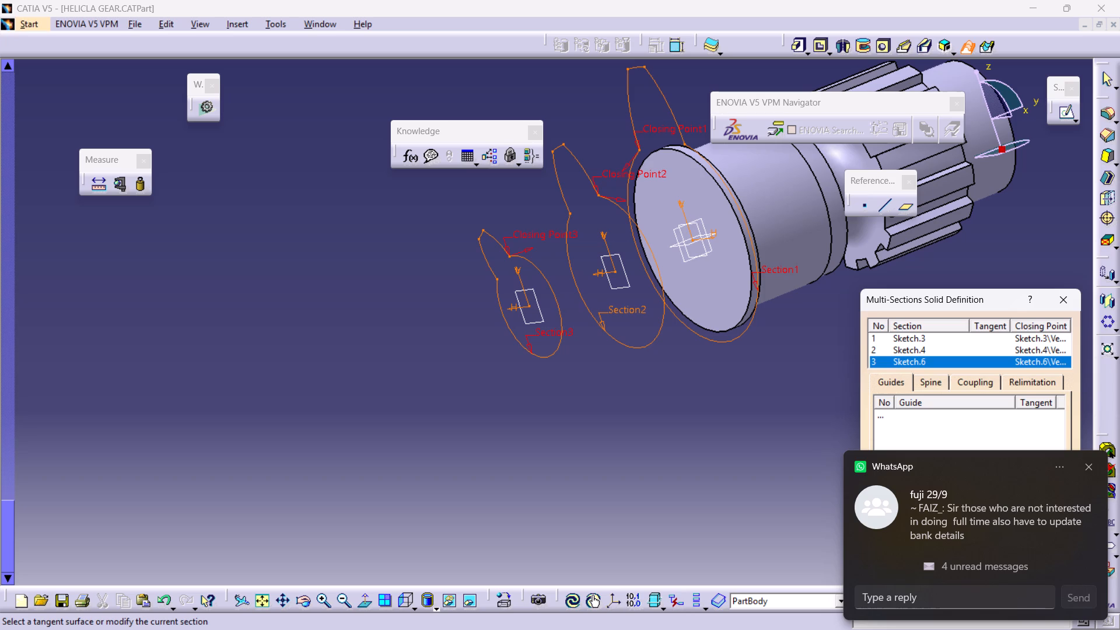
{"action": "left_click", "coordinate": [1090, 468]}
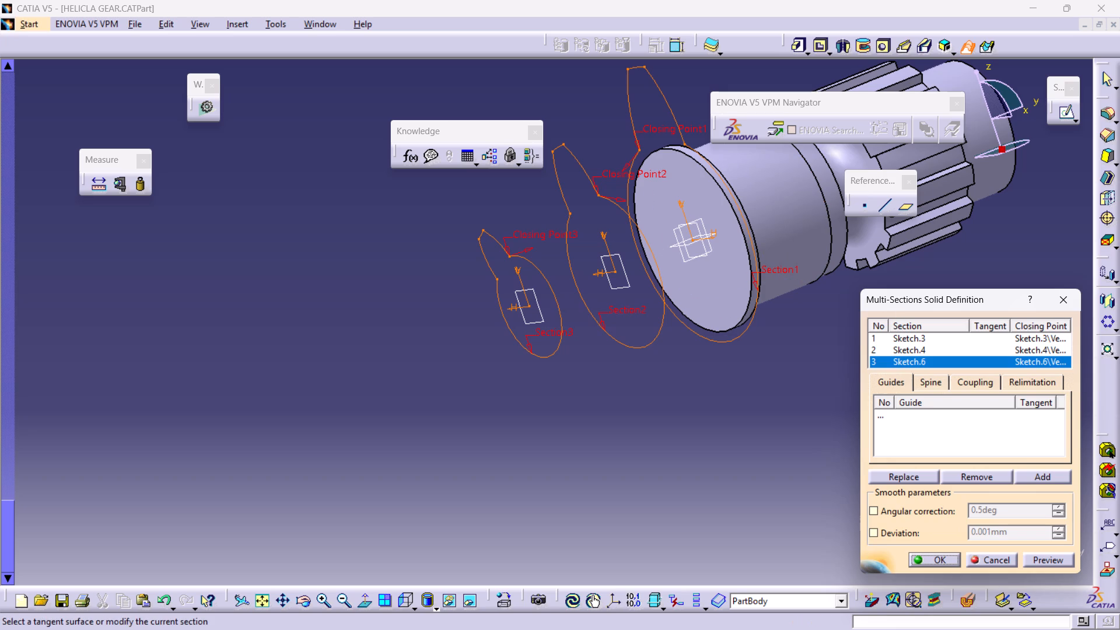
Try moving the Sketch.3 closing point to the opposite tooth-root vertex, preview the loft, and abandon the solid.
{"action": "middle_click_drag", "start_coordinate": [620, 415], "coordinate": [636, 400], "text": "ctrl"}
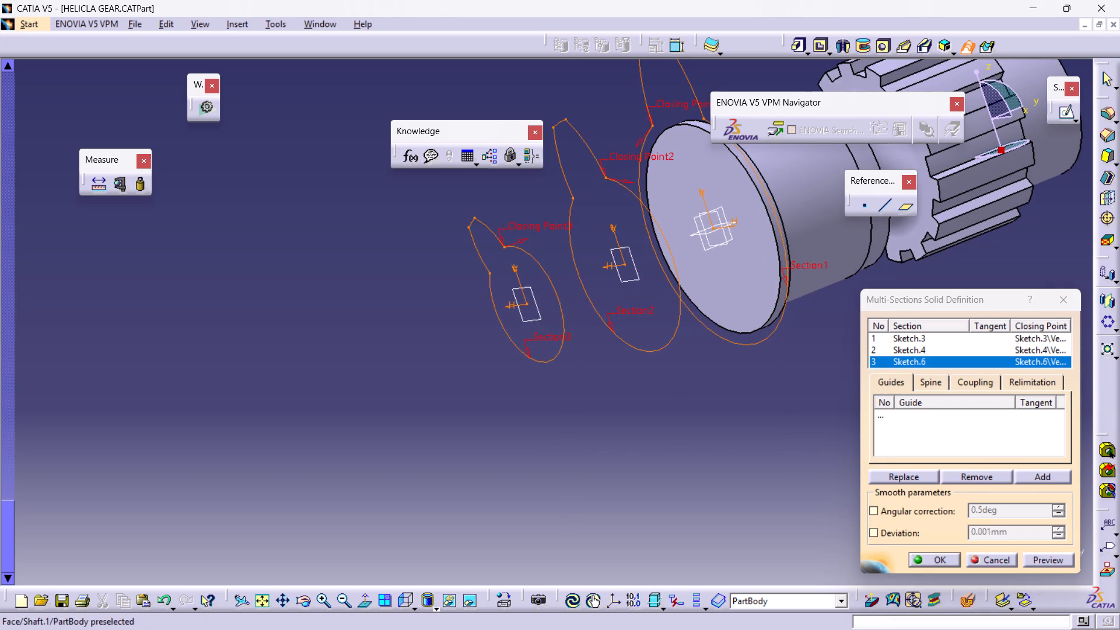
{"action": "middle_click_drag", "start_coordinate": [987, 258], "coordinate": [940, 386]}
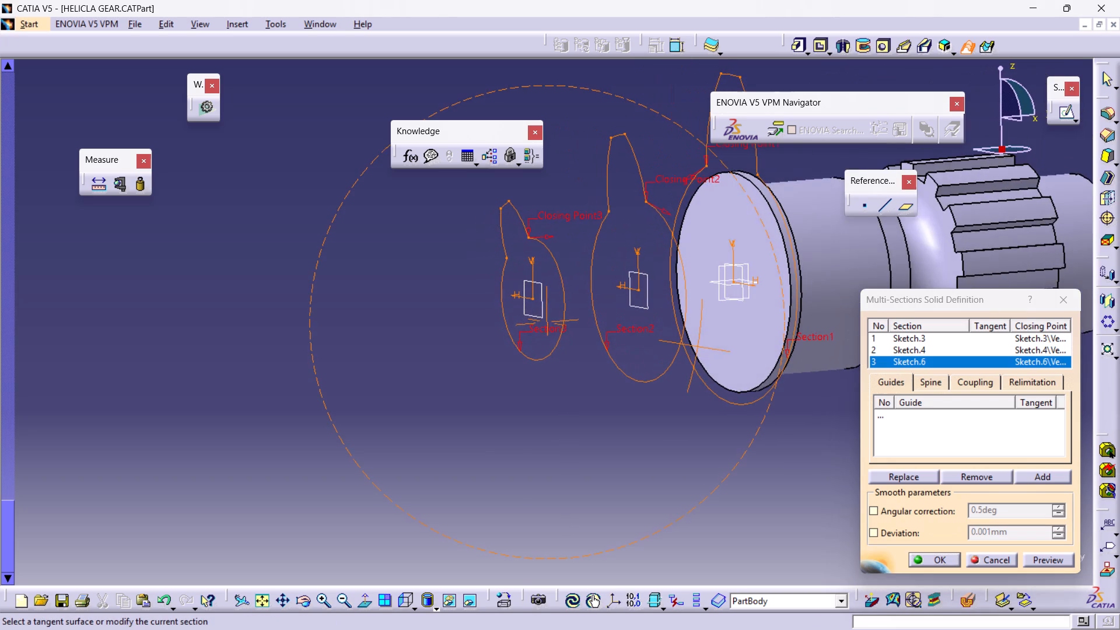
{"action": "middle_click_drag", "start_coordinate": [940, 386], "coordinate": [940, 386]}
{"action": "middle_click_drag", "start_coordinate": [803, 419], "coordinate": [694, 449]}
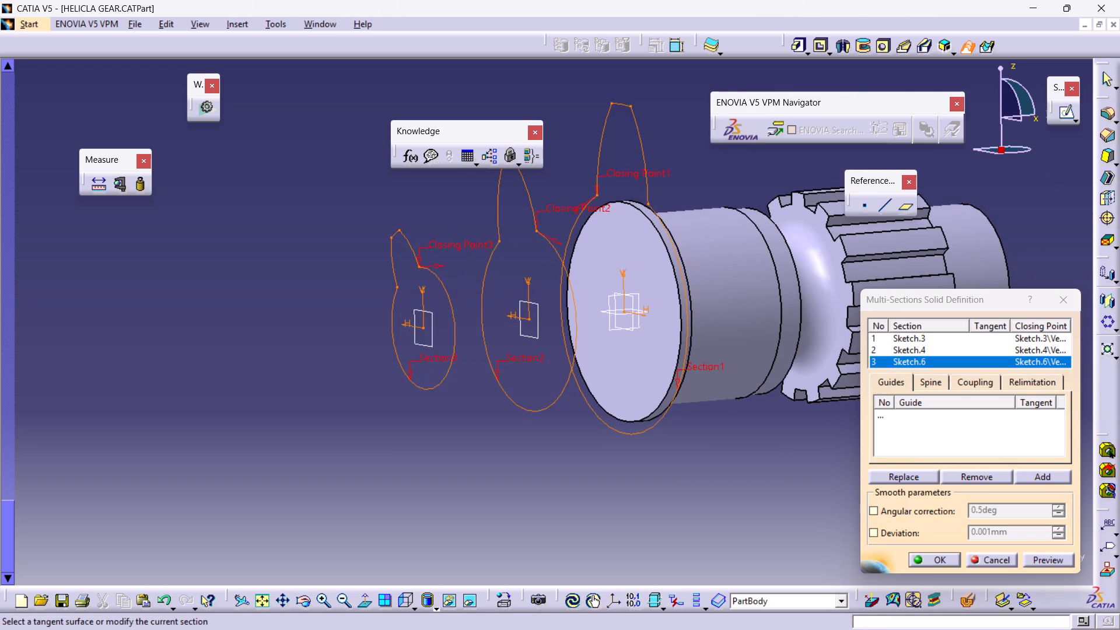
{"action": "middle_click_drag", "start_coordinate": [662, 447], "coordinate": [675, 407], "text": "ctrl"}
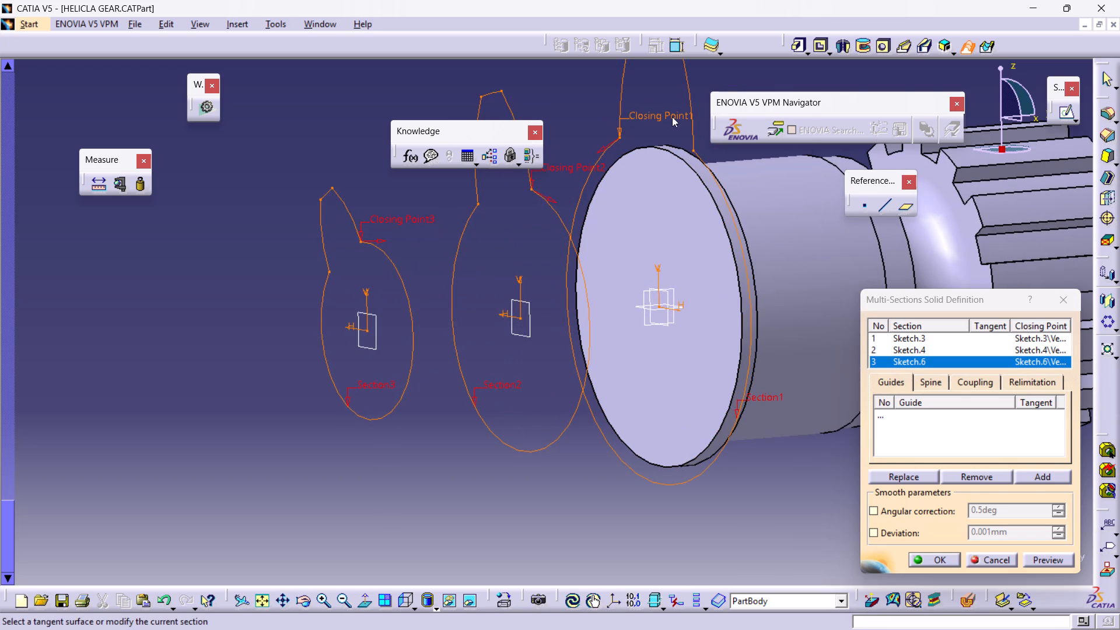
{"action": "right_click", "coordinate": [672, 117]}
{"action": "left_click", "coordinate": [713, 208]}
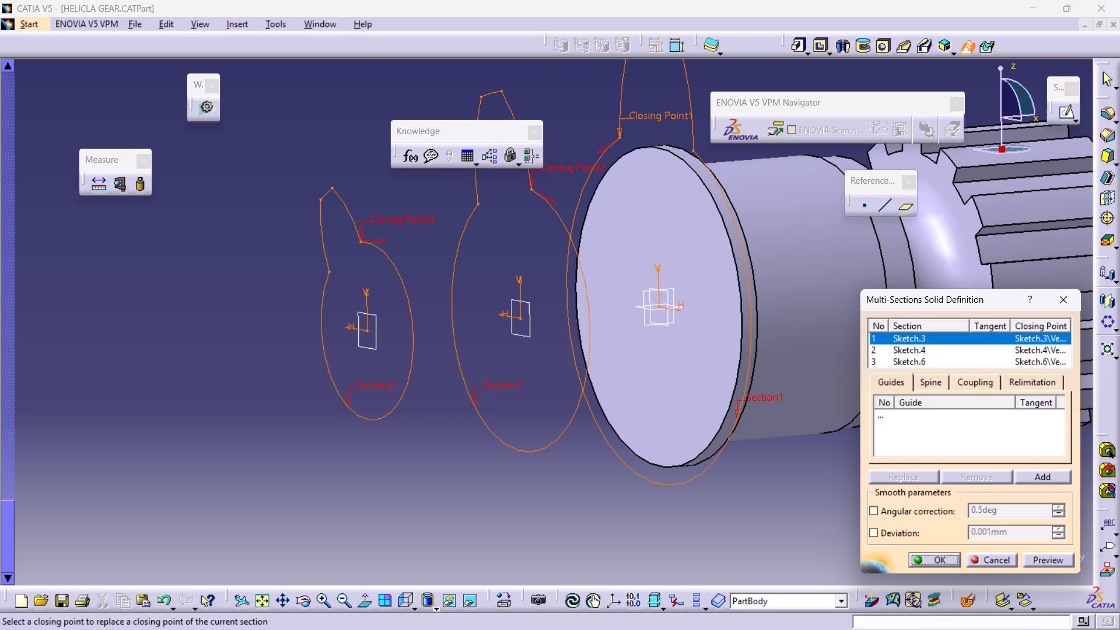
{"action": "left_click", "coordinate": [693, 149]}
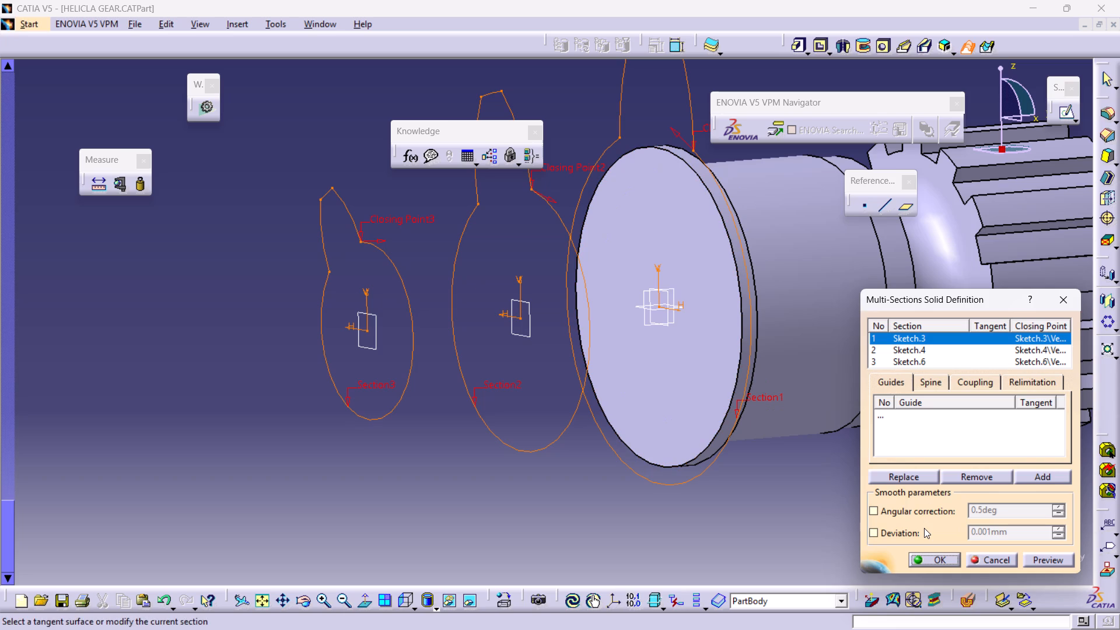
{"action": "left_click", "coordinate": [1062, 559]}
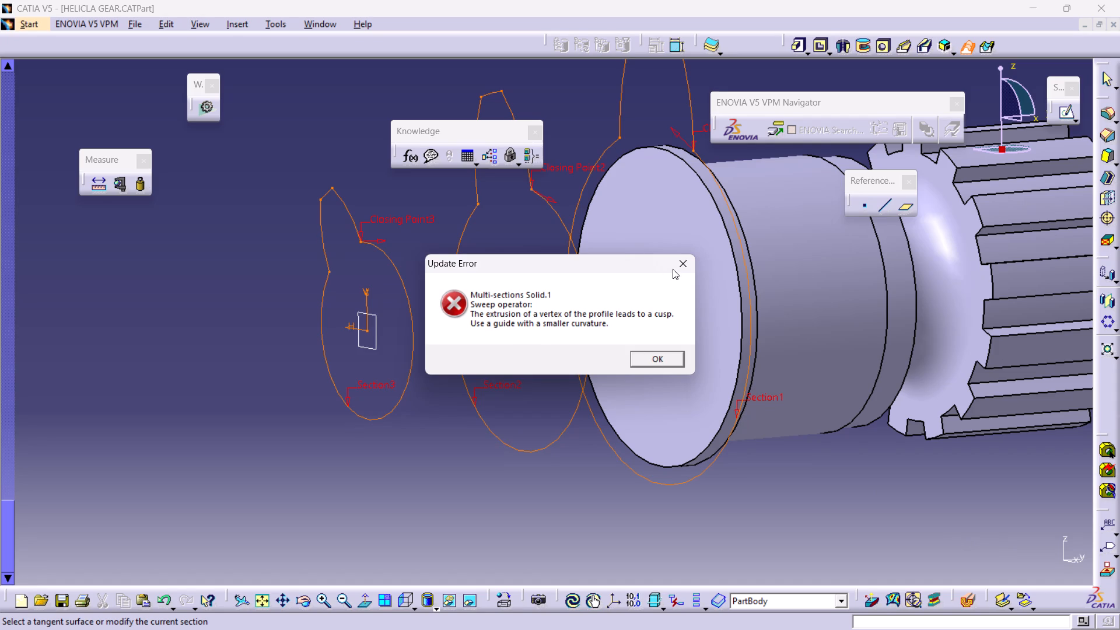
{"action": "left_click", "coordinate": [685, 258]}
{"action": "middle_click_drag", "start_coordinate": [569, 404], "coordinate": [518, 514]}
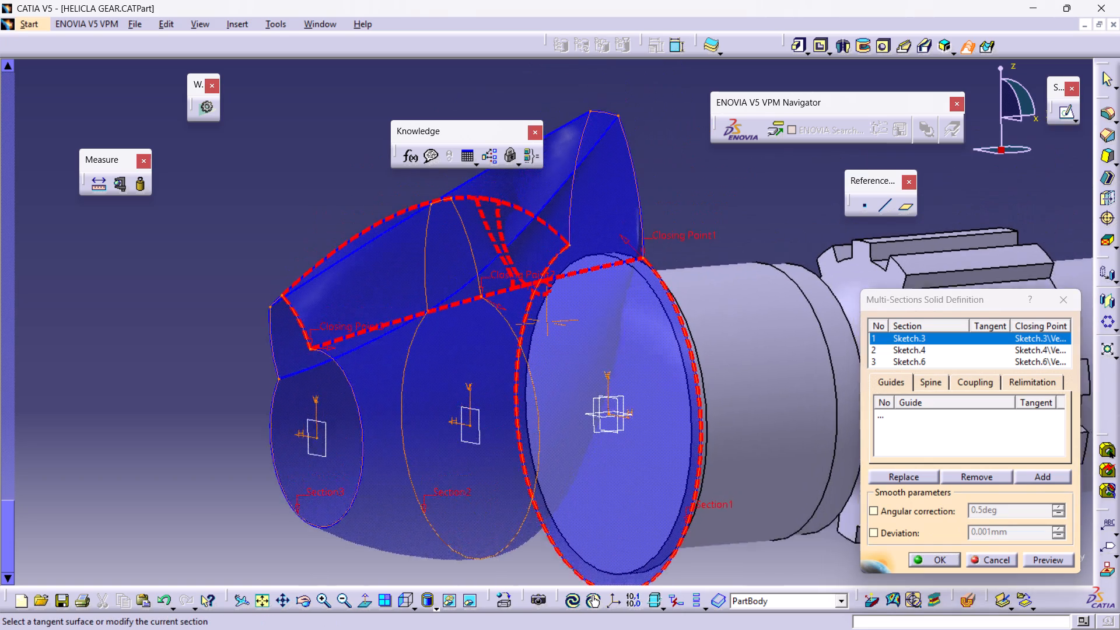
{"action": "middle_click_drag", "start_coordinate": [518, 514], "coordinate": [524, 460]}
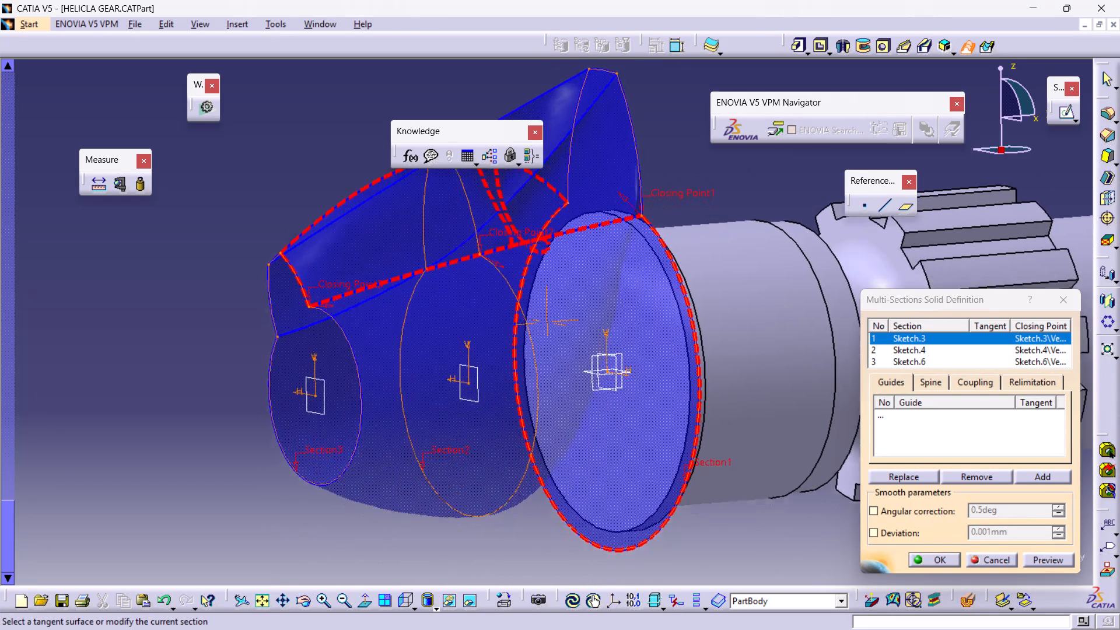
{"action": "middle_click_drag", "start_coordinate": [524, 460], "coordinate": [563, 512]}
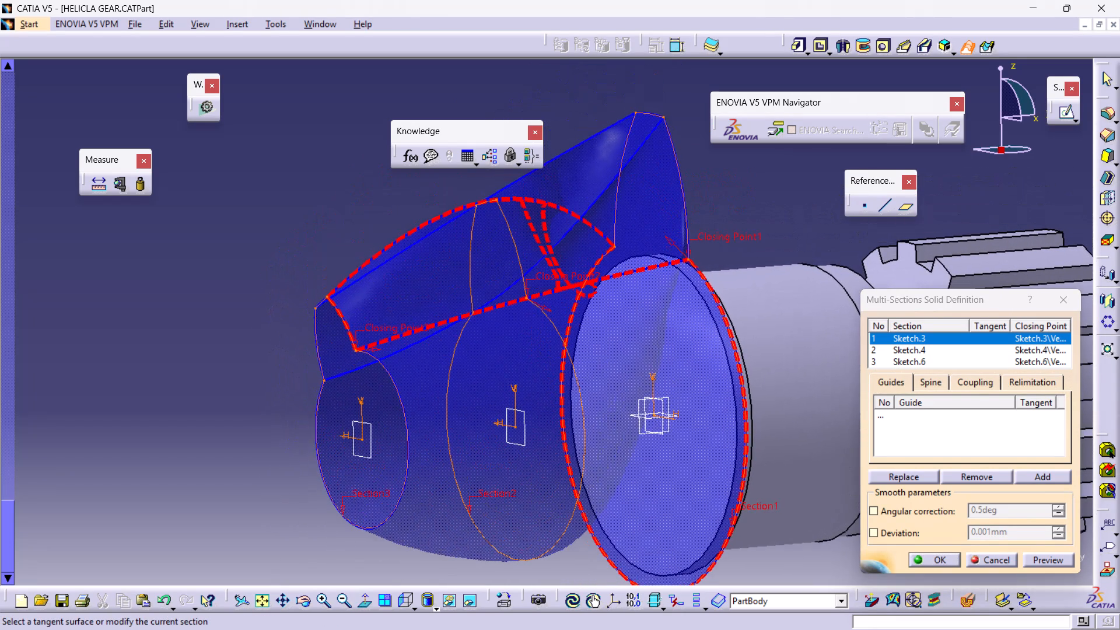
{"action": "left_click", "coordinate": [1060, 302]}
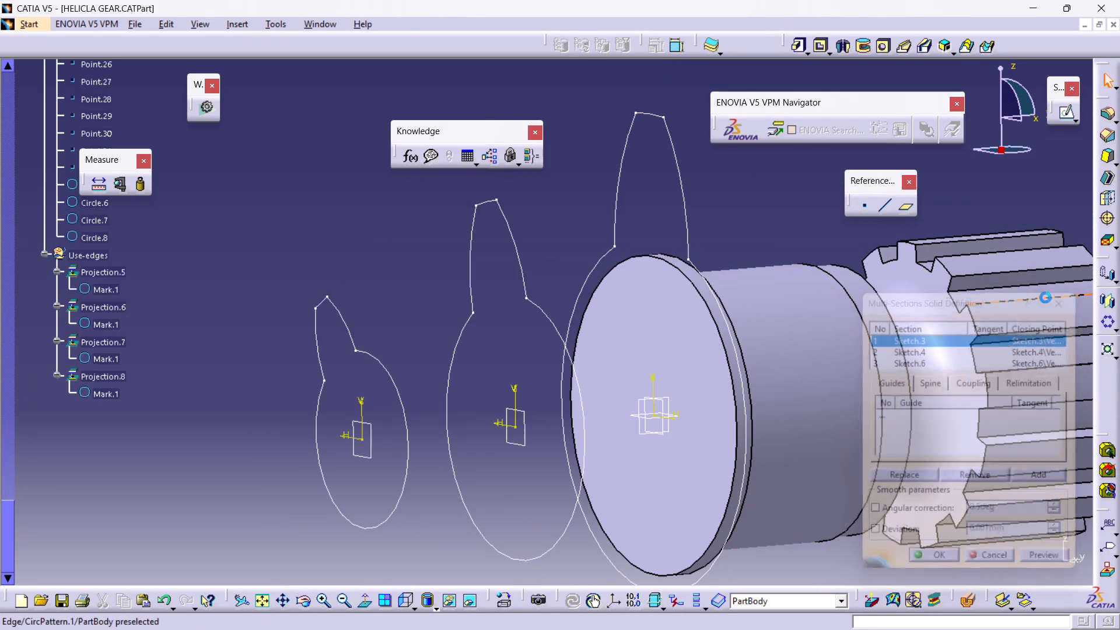
Start a new multi-sections solid with Sketch.3, Sketch.4 and Sketch.6 as its sections, in that order.
{"action": "left_click", "coordinate": [965, 50]}
{"action": "left_click", "coordinate": [684, 195]}
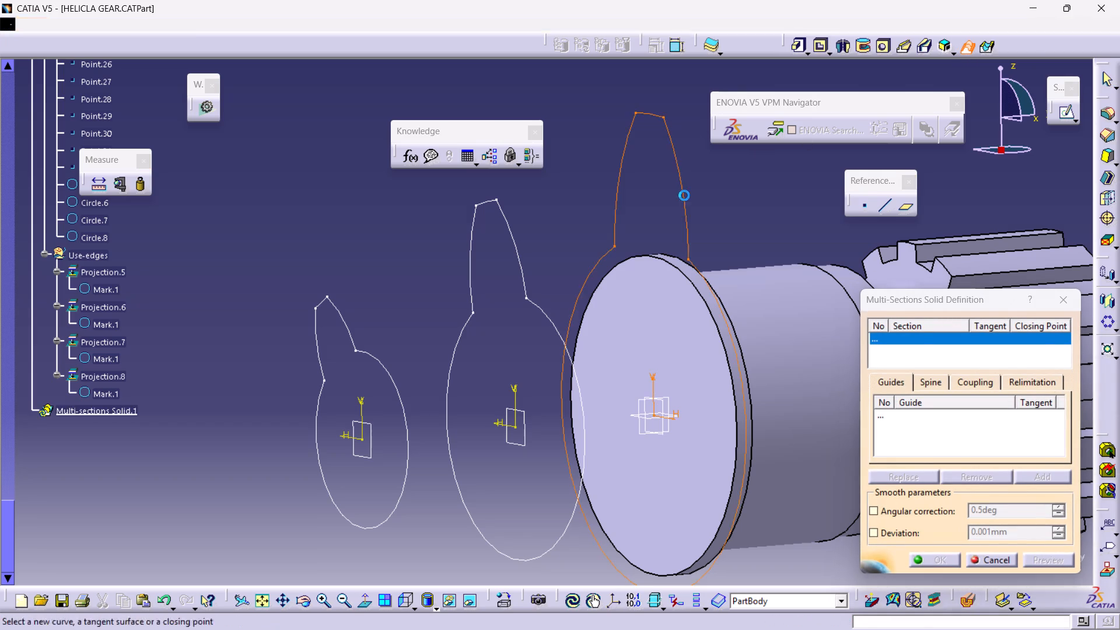
{"action": "left_click", "coordinate": [513, 249]}
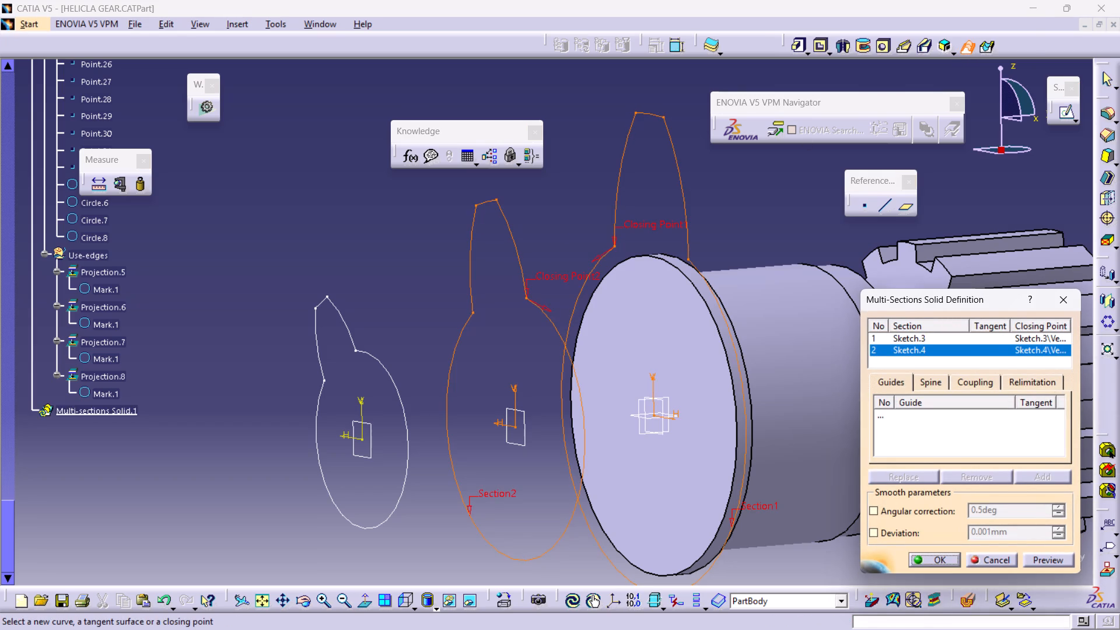
{"action": "left_click", "coordinate": [340, 318]}
Move the Sketch.3 closing point to the tooth-root vertex matching the other sections, reverse its direction, and create the solid.
{"action": "right_click", "coordinate": [633, 225]}
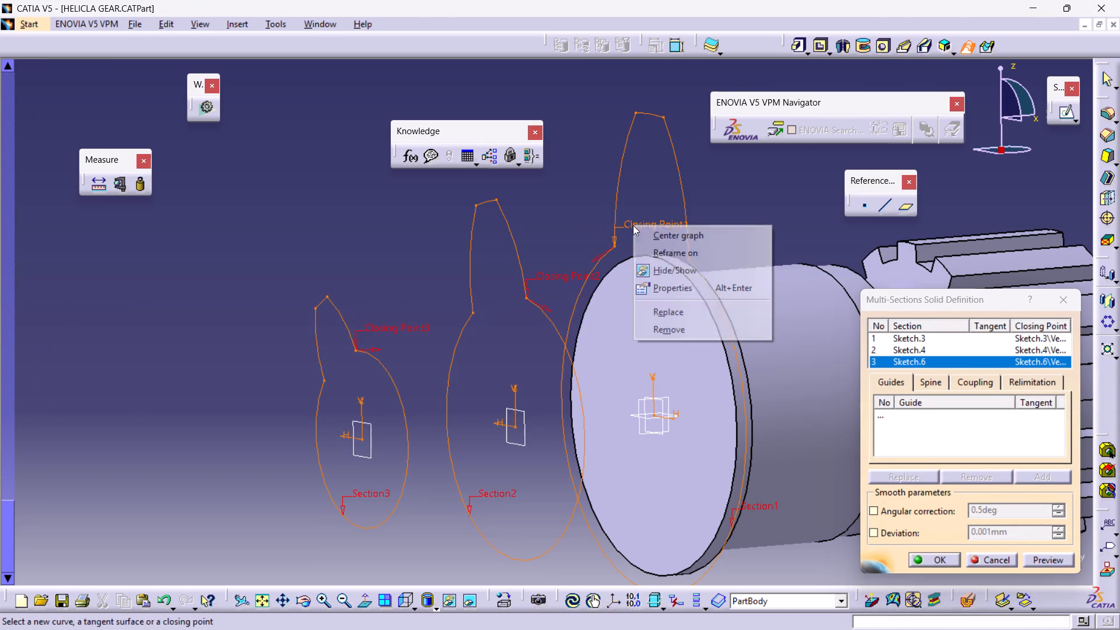
{"action": "left_click", "coordinate": [666, 314]}
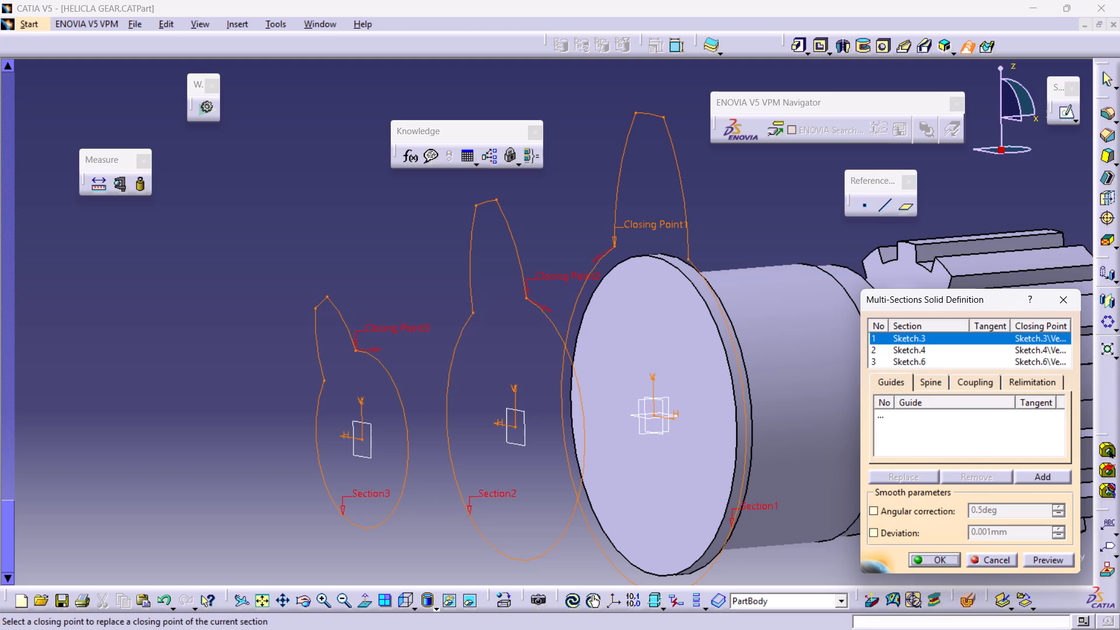
{"action": "left_click", "coordinate": [689, 261]}
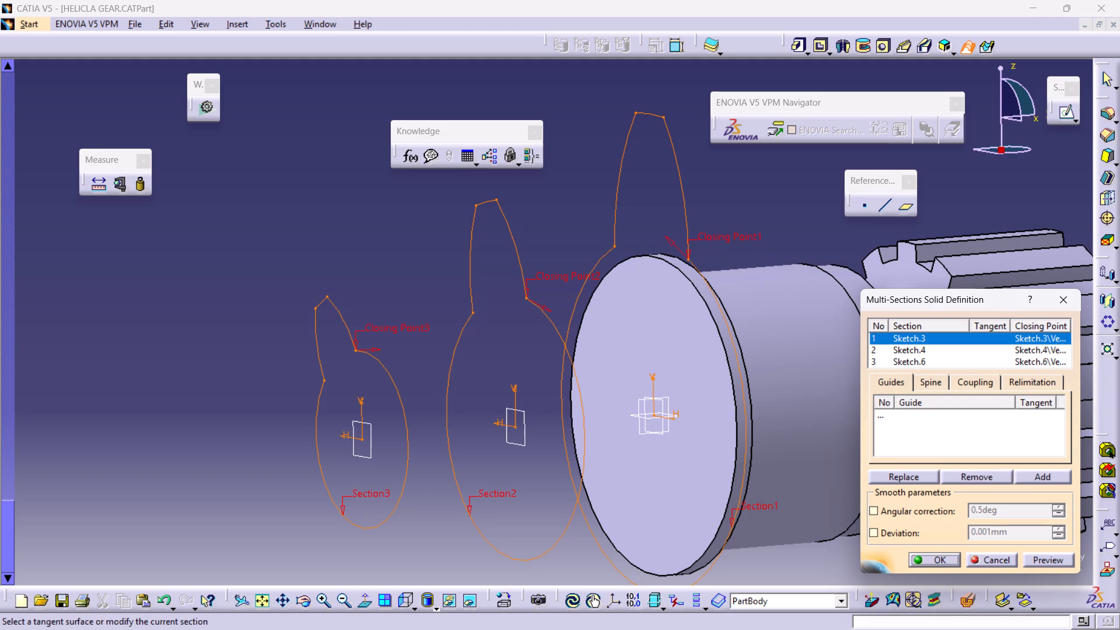
{"action": "left_click", "coordinate": [715, 248]}
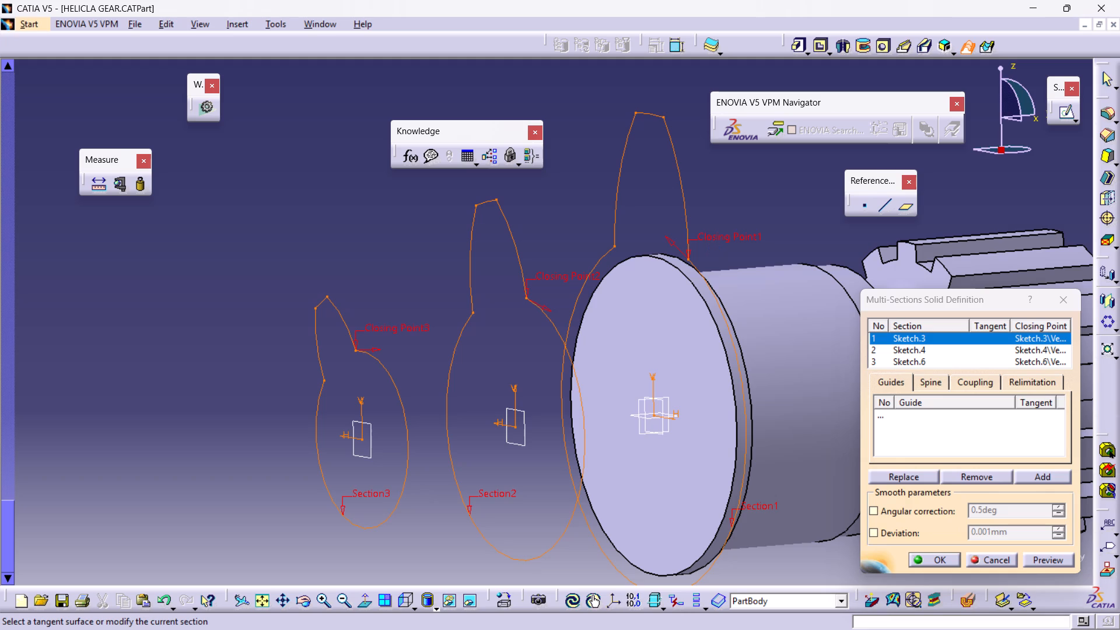
{"action": "left_click", "coordinate": [674, 243]}
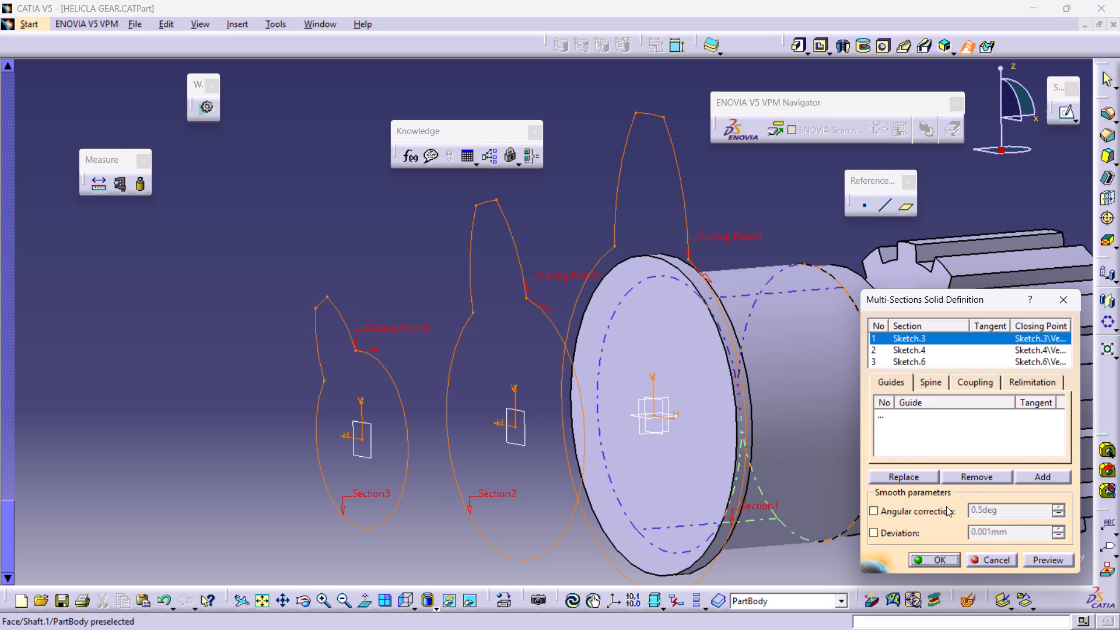
{"action": "left_click", "coordinate": [1044, 560]}
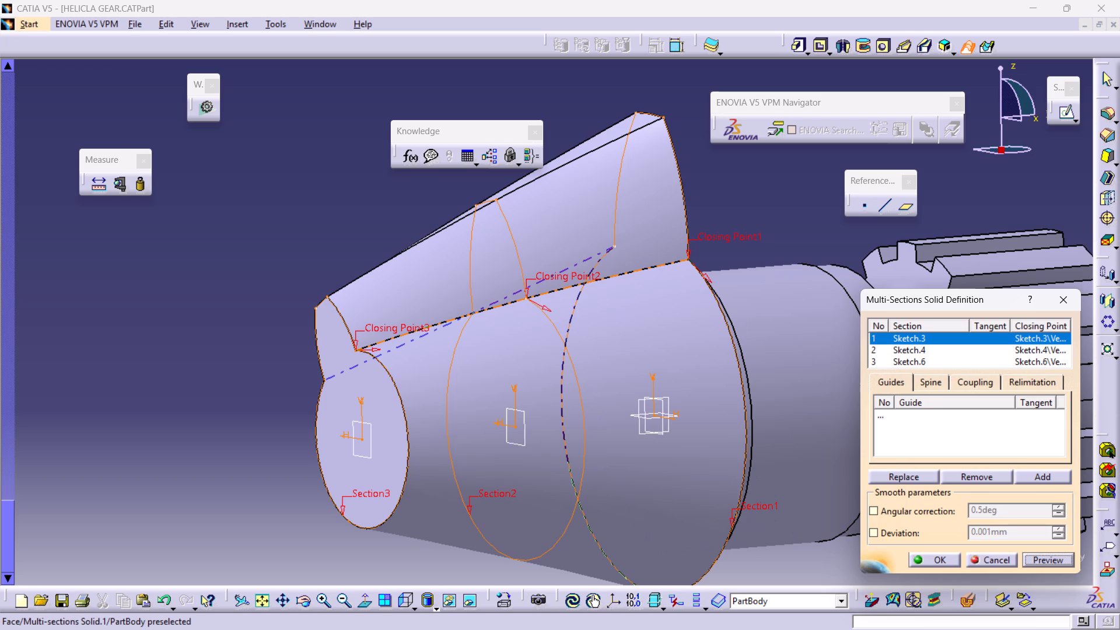
{"action": "left_click", "coordinate": [930, 558]}
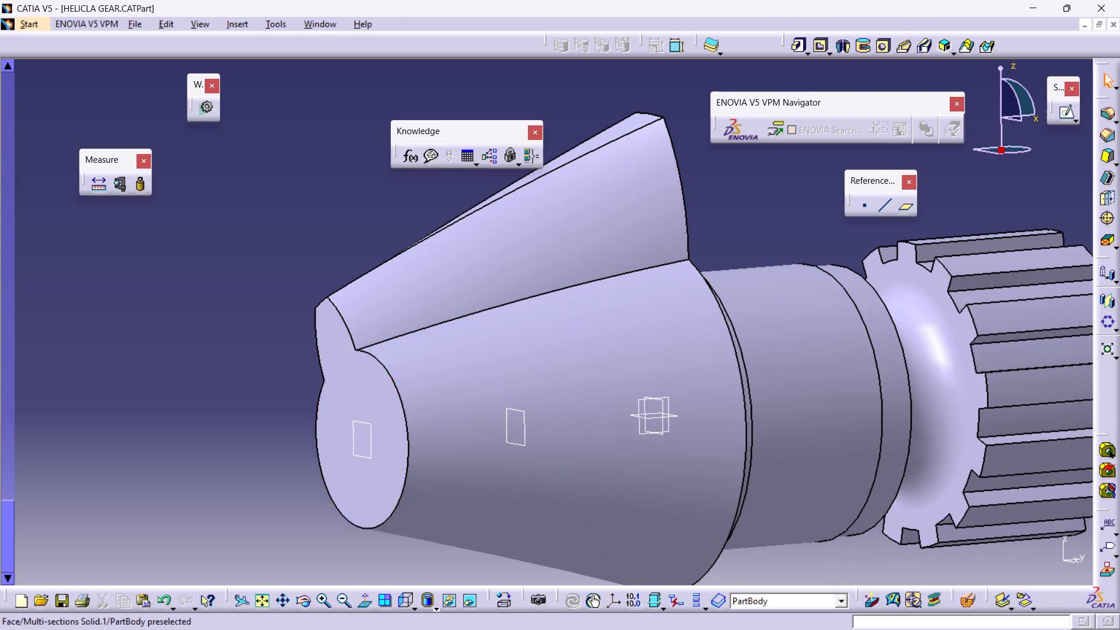
Circularly pattern Multi-sections Solid.1 as a complete crown of 6 instances, using the shaft's cylindrical face as reference.
{"action": "scroll", "coordinate": [366, 328], "scroll_direction": "up", "scroll_amount": 1, "text": "ctrl"}
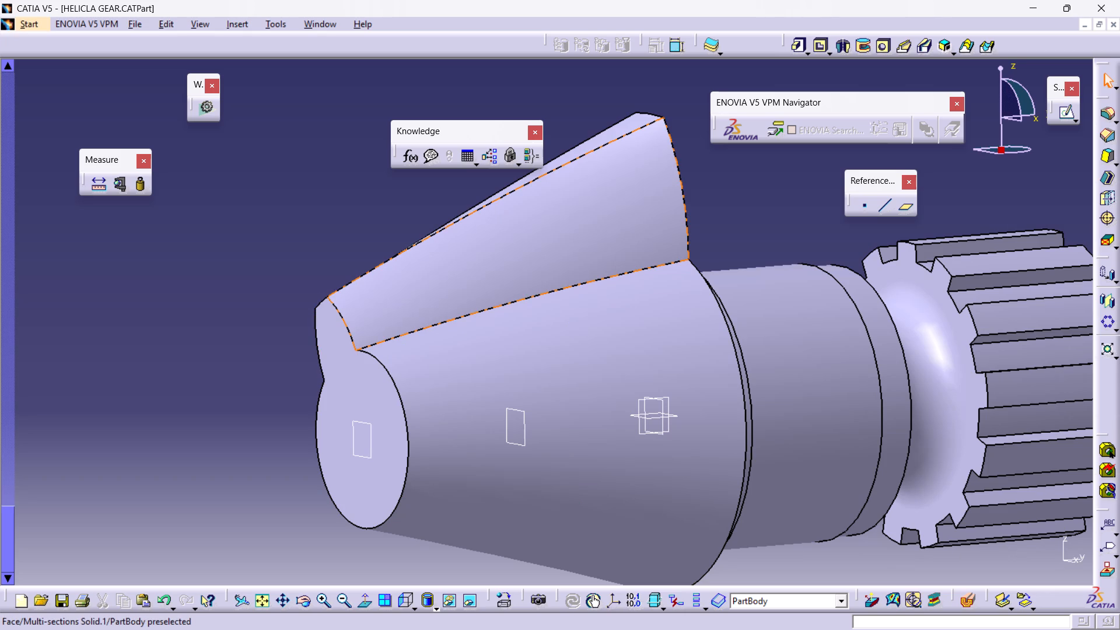
{"action": "middle_click_drag", "start_coordinate": [366, 328], "coordinate": [386, 395], "text": "ctrl"}
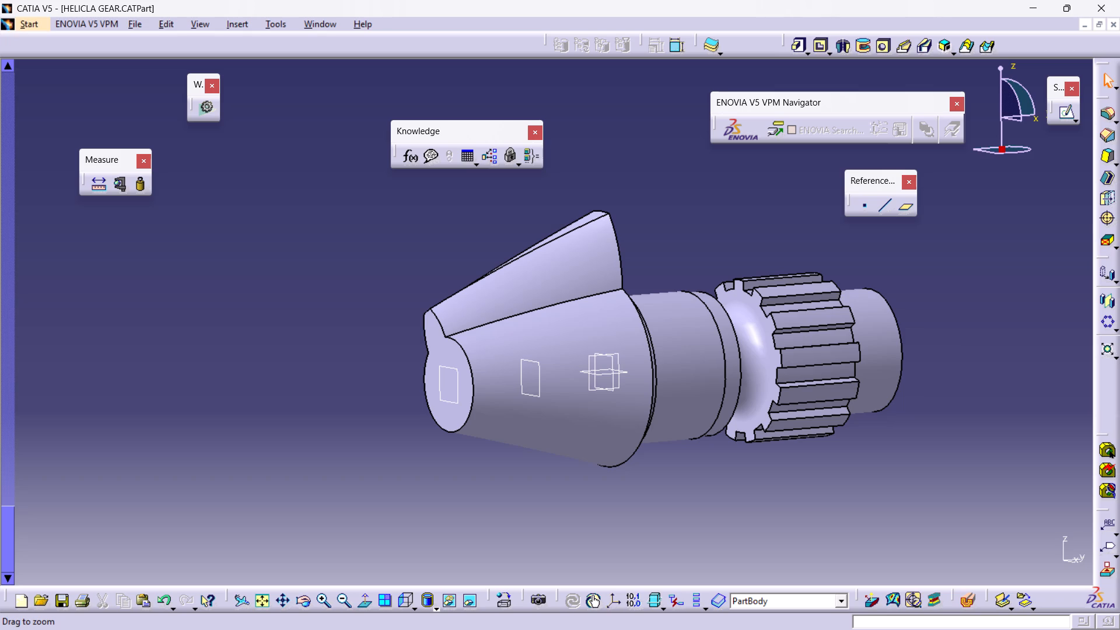
{"action": "left_click", "coordinate": [237, 21]}
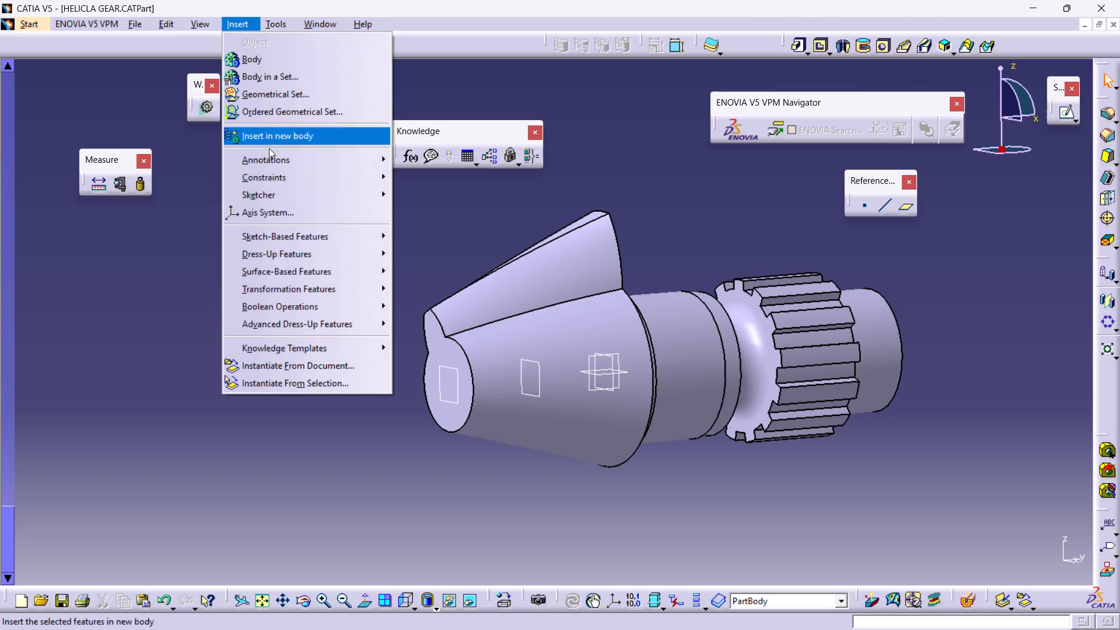
{"action": "left_click", "coordinate": [323, 282]}
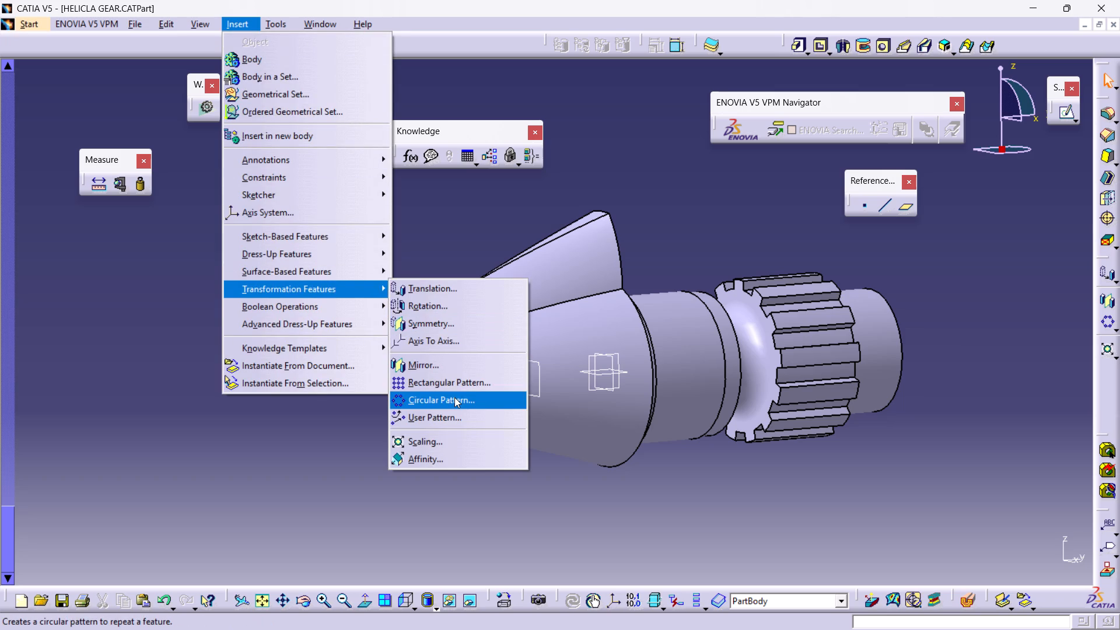
{"action": "left_click", "coordinate": [454, 393]}
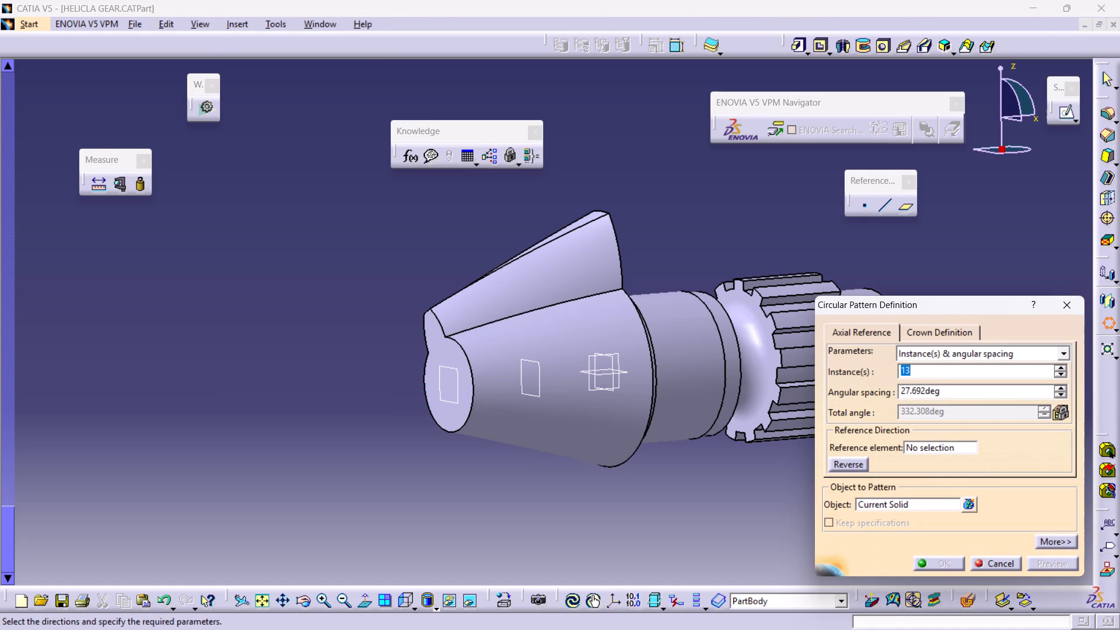
{"action": "left_click", "coordinate": [1067, 352]}
{"action": "left_click", "coordinate": [1027, 401]}
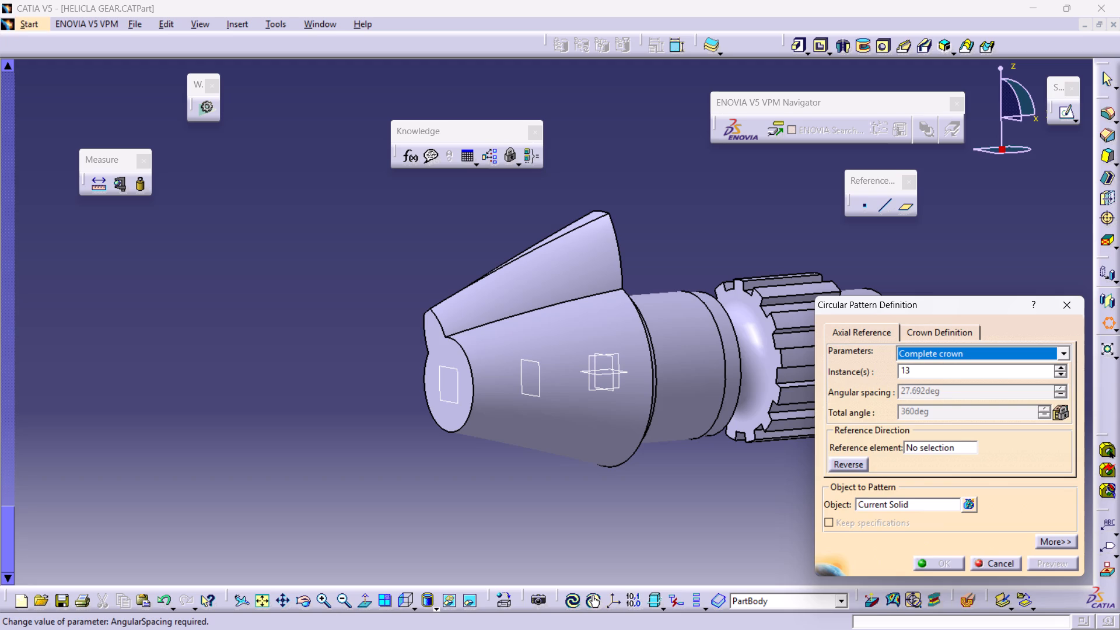
{"action": "double_click", "coordinate": [929, 504]}
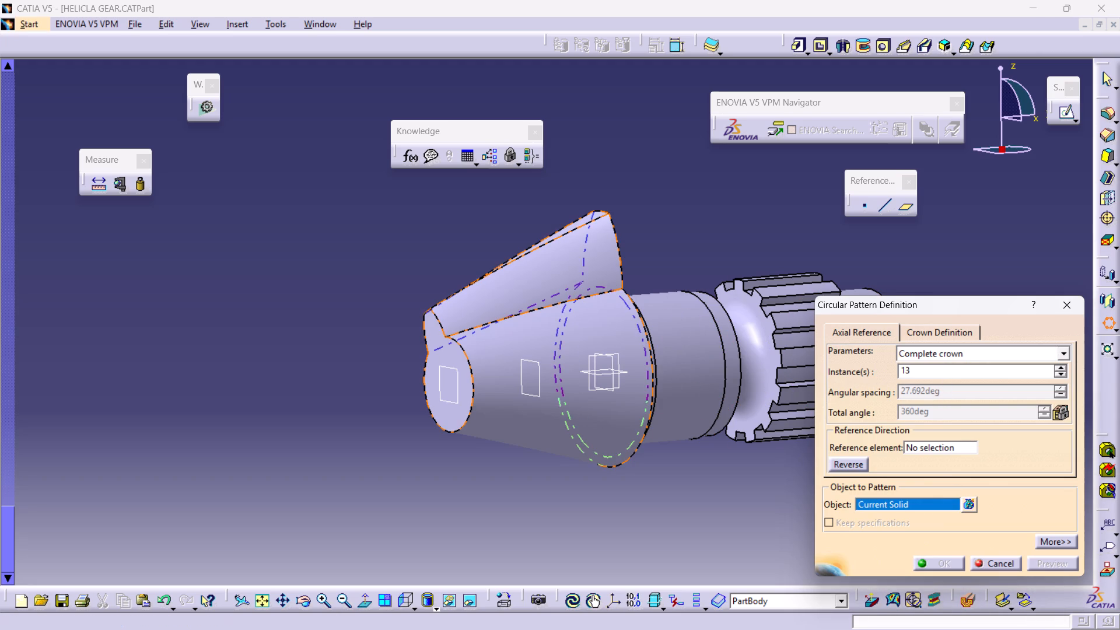
{"action": "left_click", "coordinate": [577, 334]}
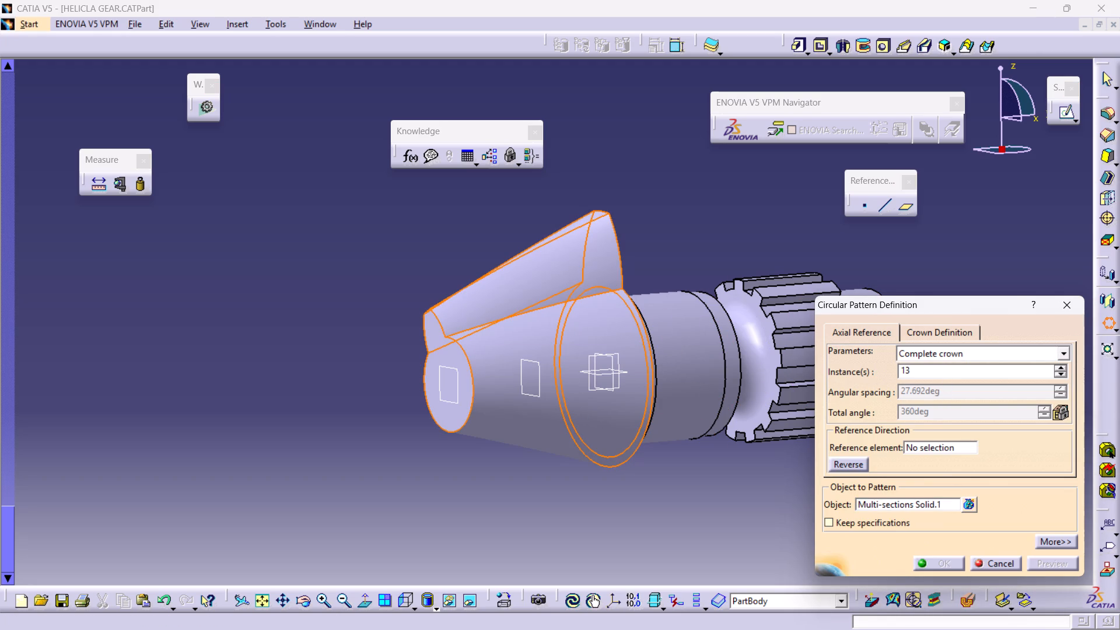
{"action": "left_click", "coordinate": [927, 444]}
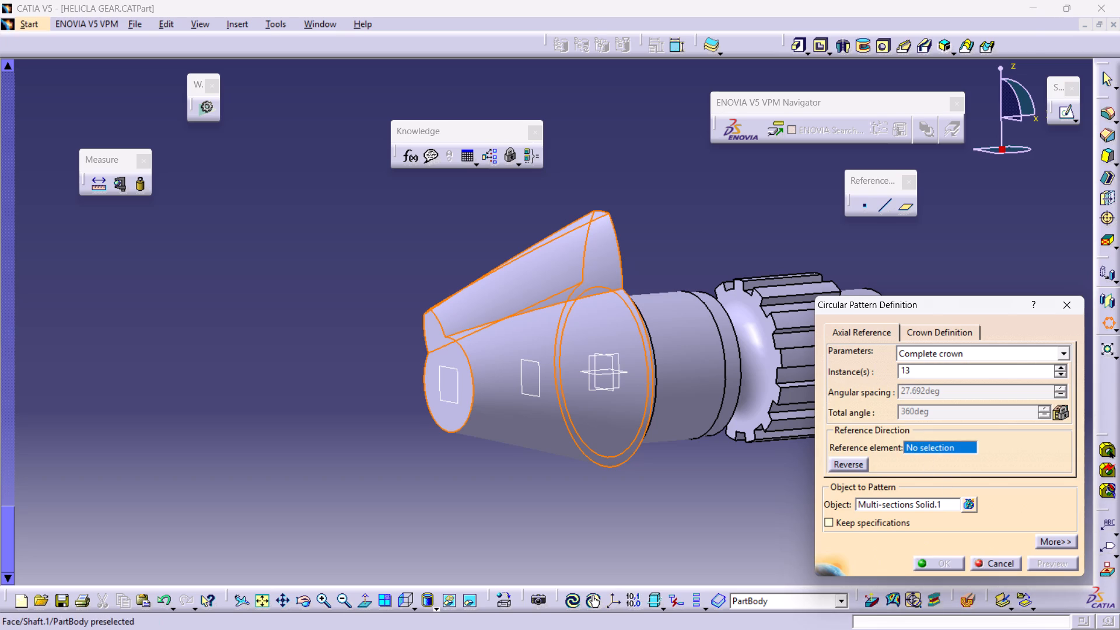
{"action": "left_click", "coordinate": [675, 362]}
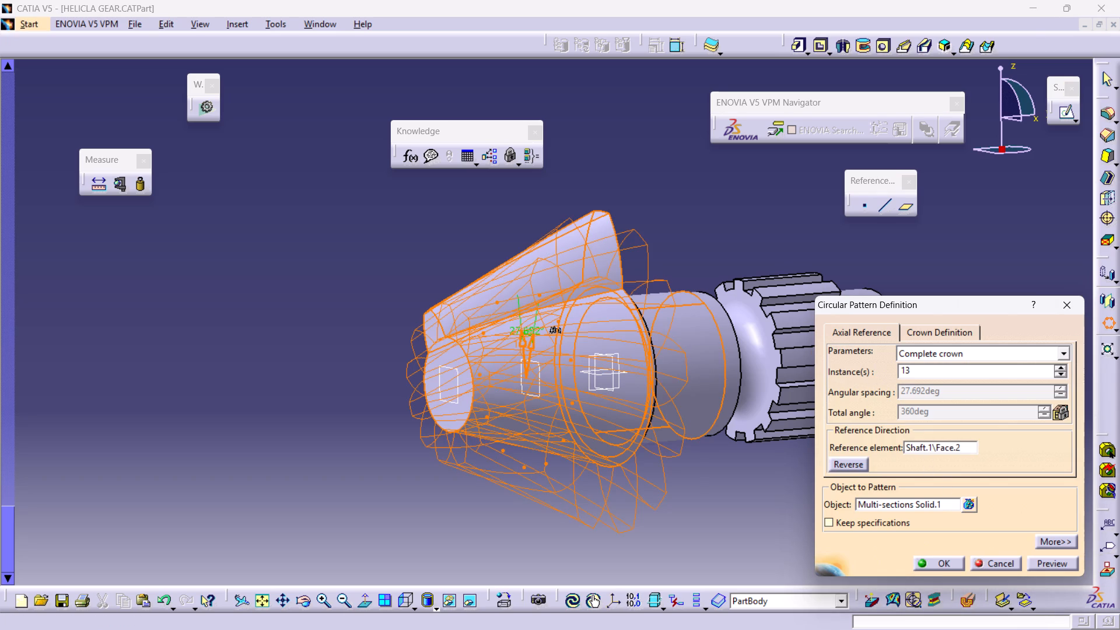
{"action": "left_click_drag", "start_coordinate": [913, 370], "coordinate": [893, 369]}
{"action": "key", "text": "6"}
{"action": "left_click", "coordinate": [1047, 559]}
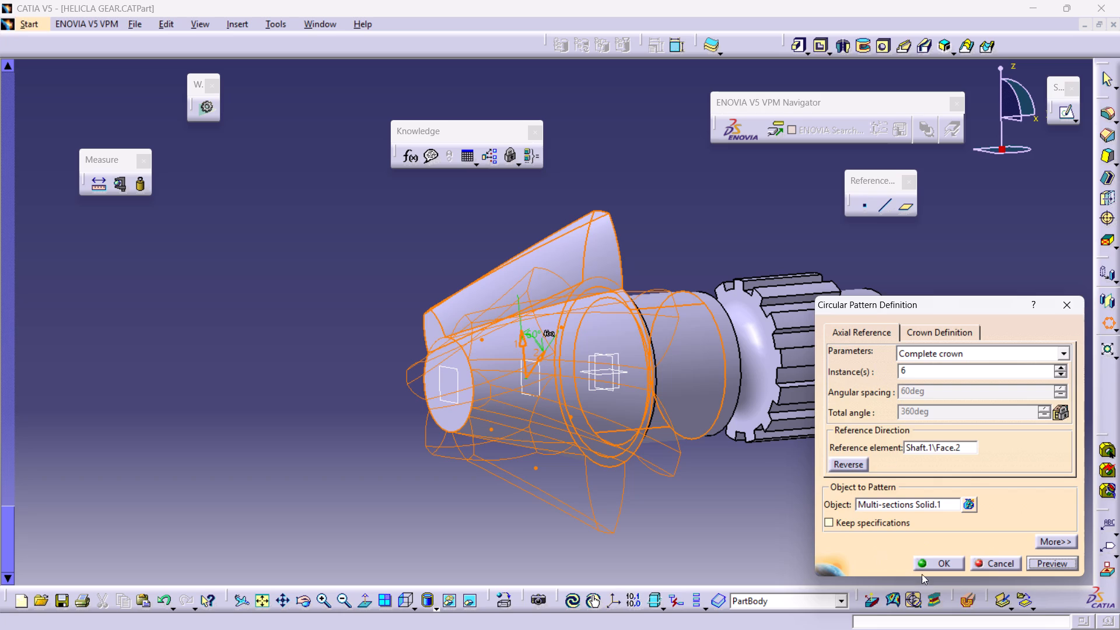
{"action": "left_click", "coordinate": [948, 568]}
{"action": "left_click", "coordinate": [750, 508]}
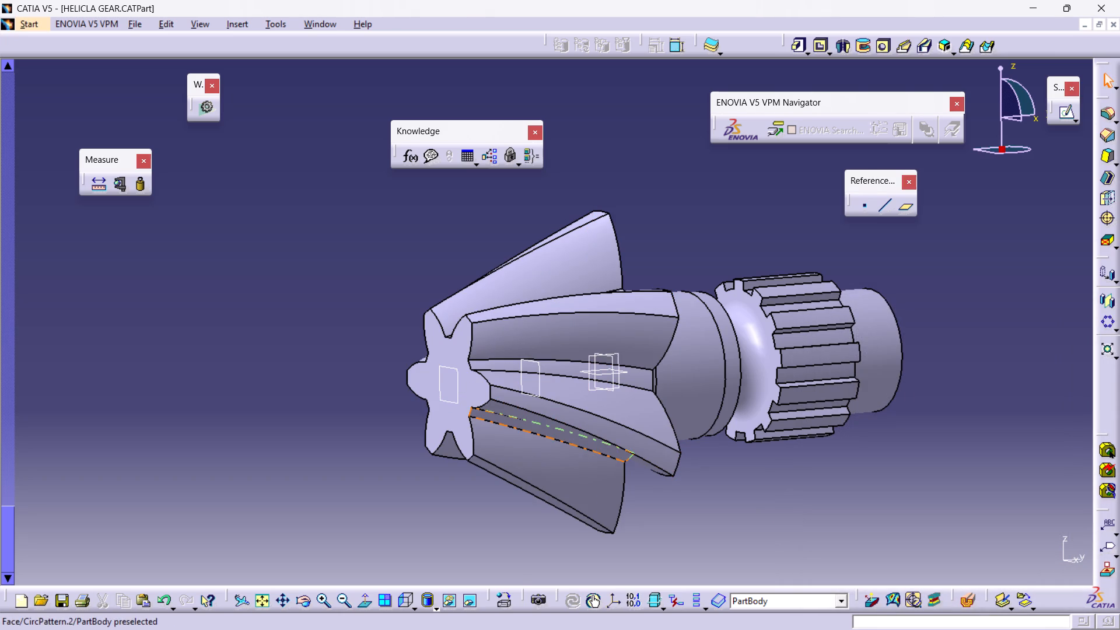
Examine the patterned helical teeth and the shaft from the front, back and sides.
{"action": "middle_click", "coordinate": [846, 435], "text": "ctrl"}
{"action": "middle_click_drag", "start_coordinate": [794, 453], "coordinate": [679, 452]}
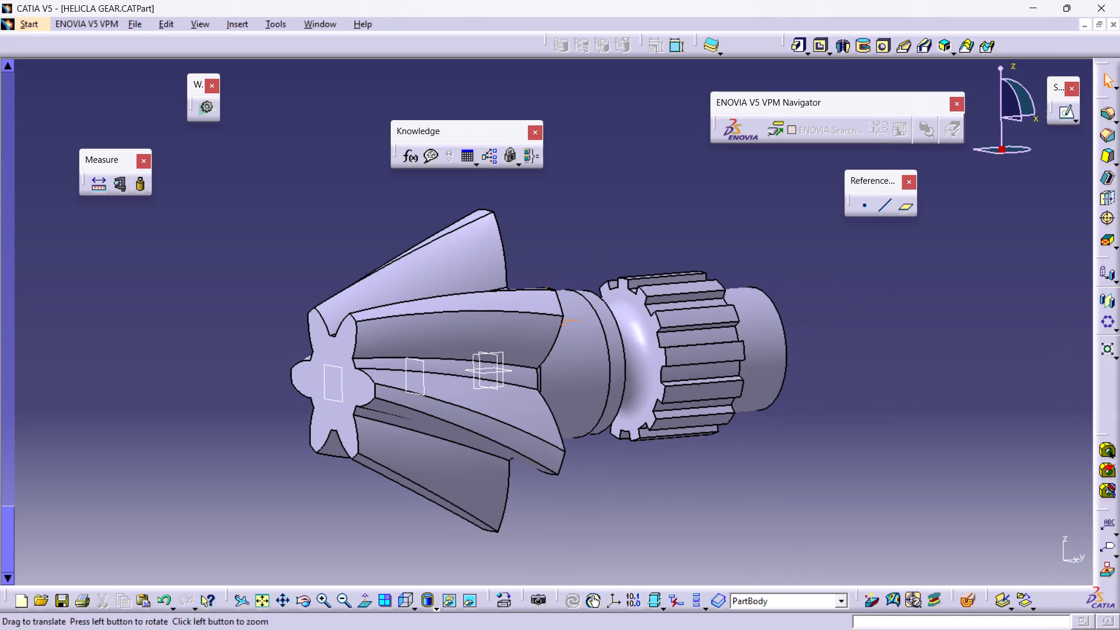
{"action": "middle_click_drag", "start_coordinate": [679, 452], "coordinate": [670, 427]}
{"action": "middle_click_drag", "start_coordinate": [588, 469], "coordinate": [652, 483], "text": "ctrl"}
{"action": "middle_click", "coordinate": [663, 484]}
{"action": "scroll", "coordinate": [663, 484], "scroll_direction": "up", "scroll_amount": 2, "text": "ctrl"}
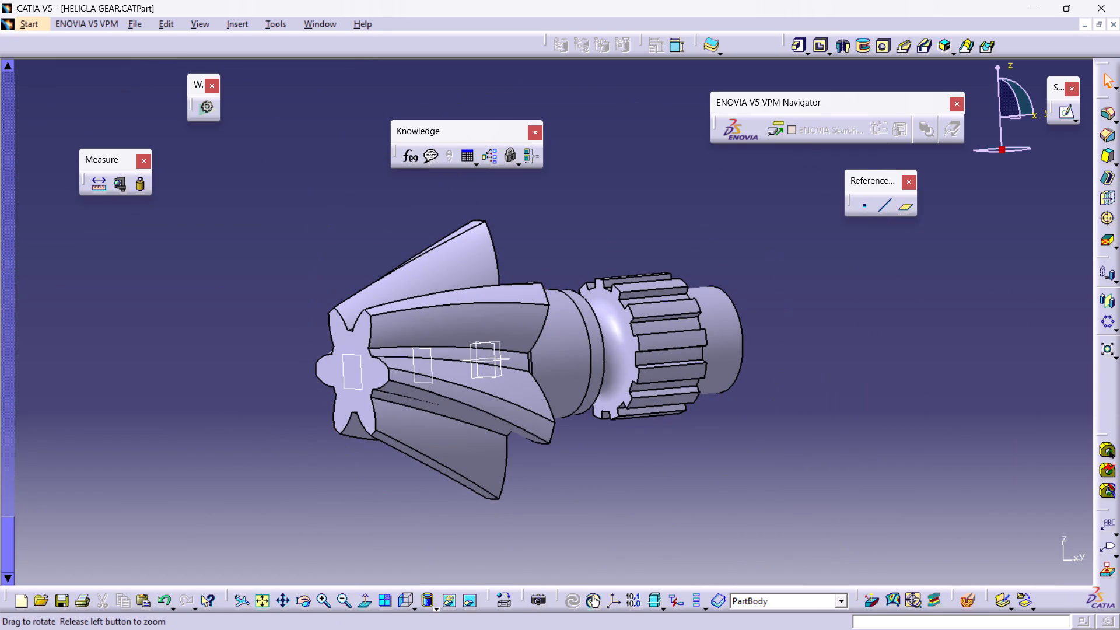
{"action": "middle_click", "coordinate": [660, 471], "text": "ctrl"}
{"action": "scroll", "coordinate": [660, 471], "scroll_direction": "up", "scroll_amount": 2, "text": "ctrl"}
{"action": "scroll", "coordinate": [660, 471], "scroll_direction": "down", "scroll_amount": 1, "text": "ctrl"}
{"action": "middle_click_drag", "start_coordinate": [660, 471], "coordinate": [664, 460], "text": "ctrl"}
{"action": "middle_click_drag", "start_coordinate": [668, 470], "coordinate": [671, 351]}
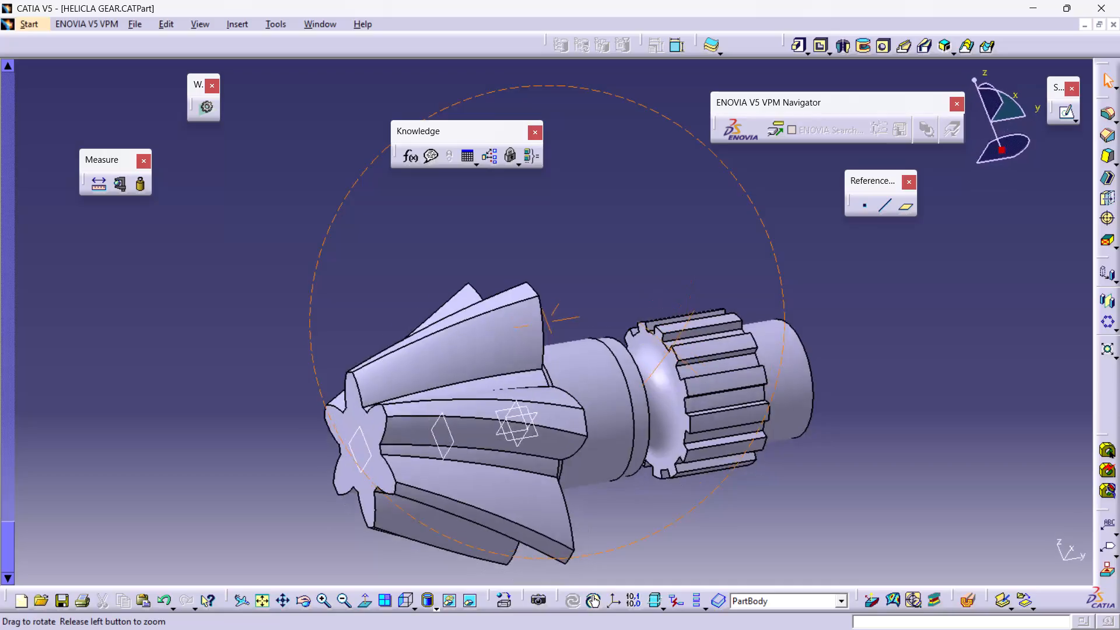
{"action": "middle_click_drag", "start_coordinate": [671, 351], "coordinate": [644, 222]}
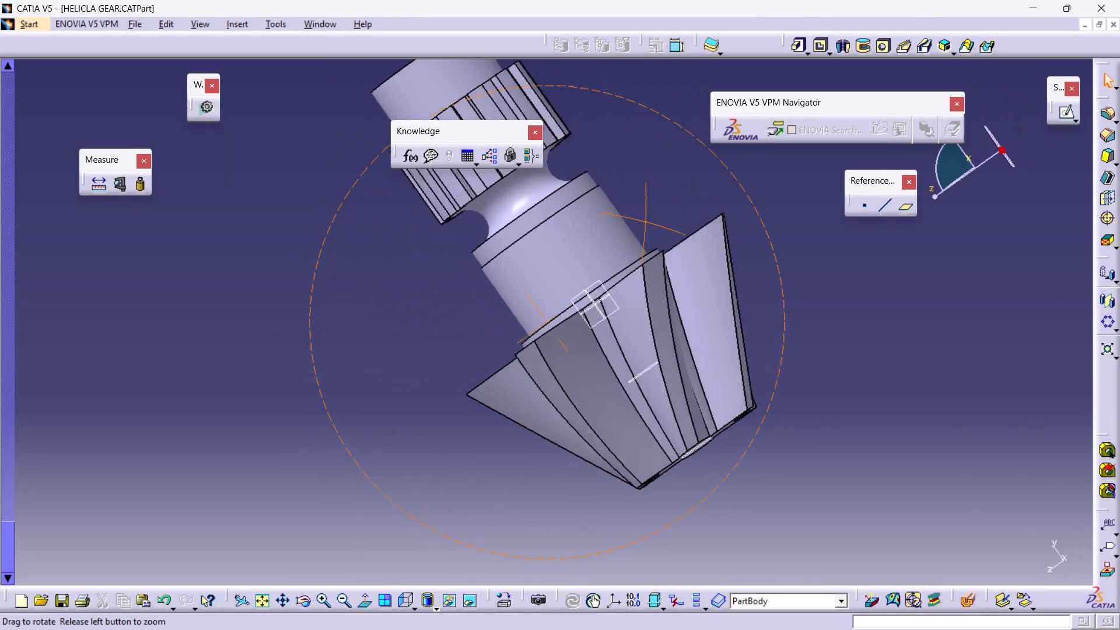
{"action": "middle_click_drag", "start_coordinate": [644, 222], "coordinate": [703, 432]}
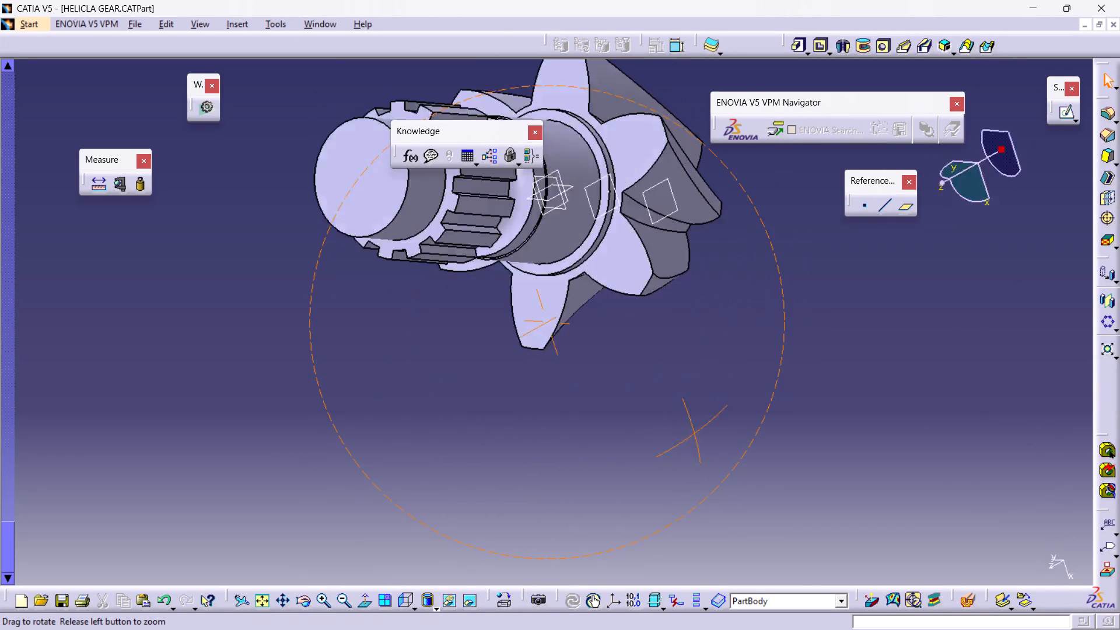
{"action": "middle_click_drag", "start_coordinate": [703, 432], "coordinate": [434, 417]}
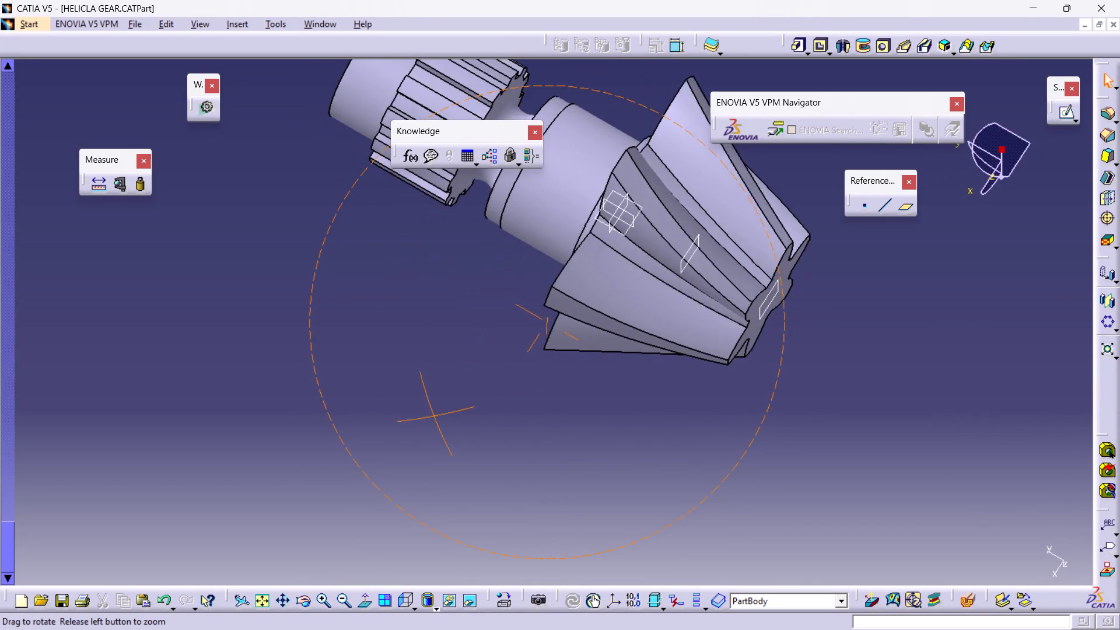
{"action": "middle_click_drag", "start_coordinate": [434, 417], "coordinate": [798, 331]}
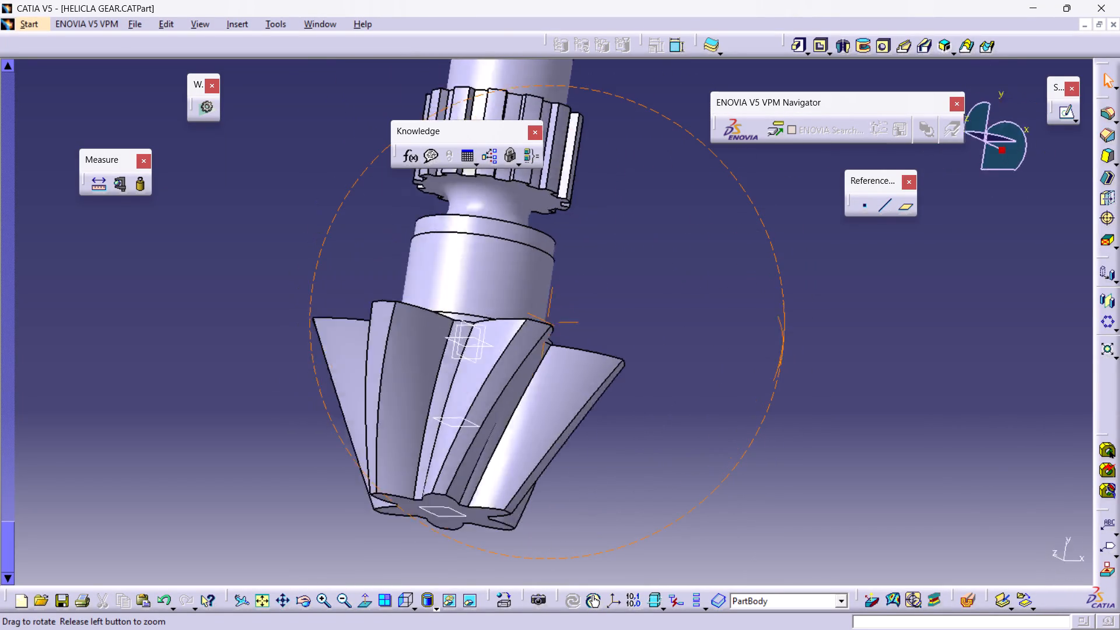
{"action": "middle_click_drag", "start_coordinate": [798, 331], "coordinate": [930, 469]}
{"action": "middle_click_drag", "start_coordinate": [688, 265], "coordinate": [806, 341]}
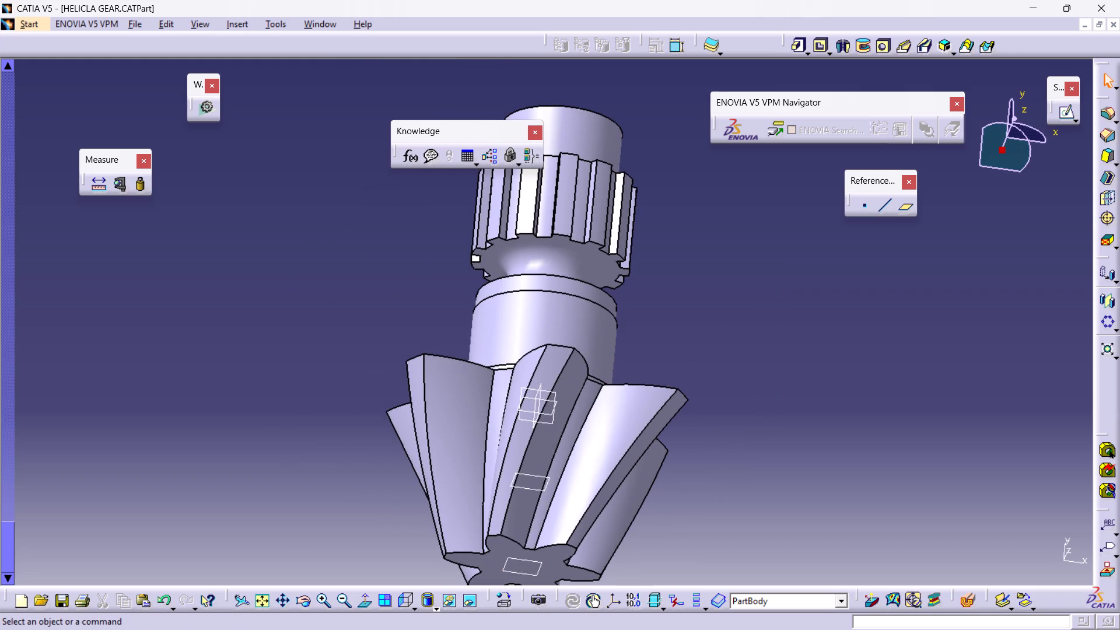
{"action": "middle_click_drag", "start_coordinate": [709, 253], "coordinate": [747, 275], "text": "ctrl"}
{"action": "middle_click_drag", "start_coordinate": [666, 272], "coordinate": [686, 276]}
{"action": "scroll", "coordinate": [666, 272], "scroll_direction": "up", "scroll_amount": 1}
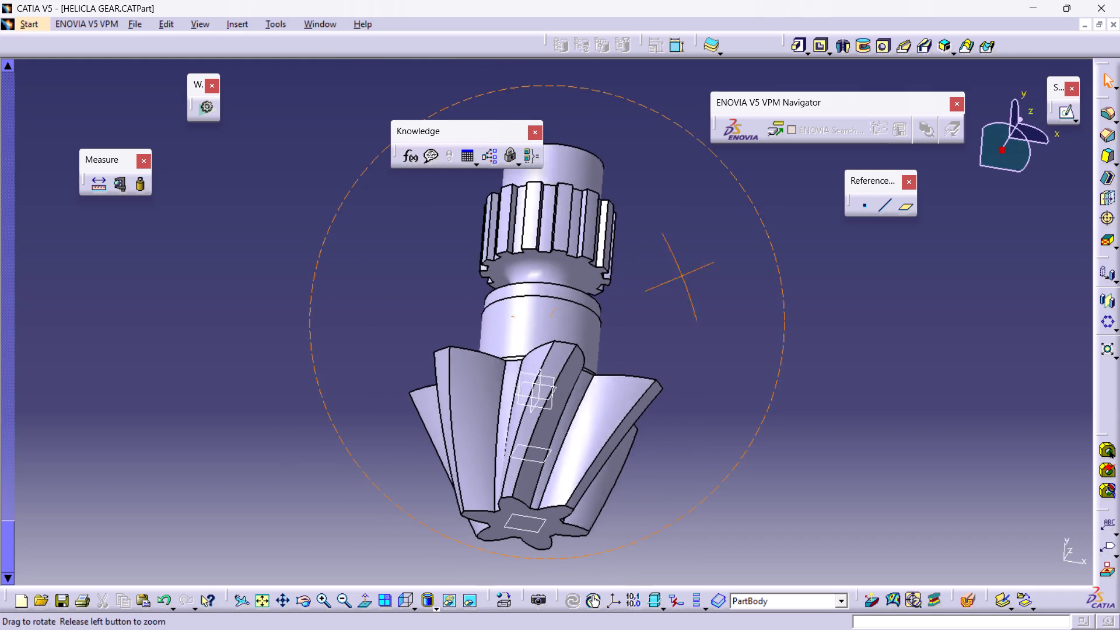
{"action": "middle_click_drag", "start_coordinate": [686, 276], "coordinate": [631, 437]}
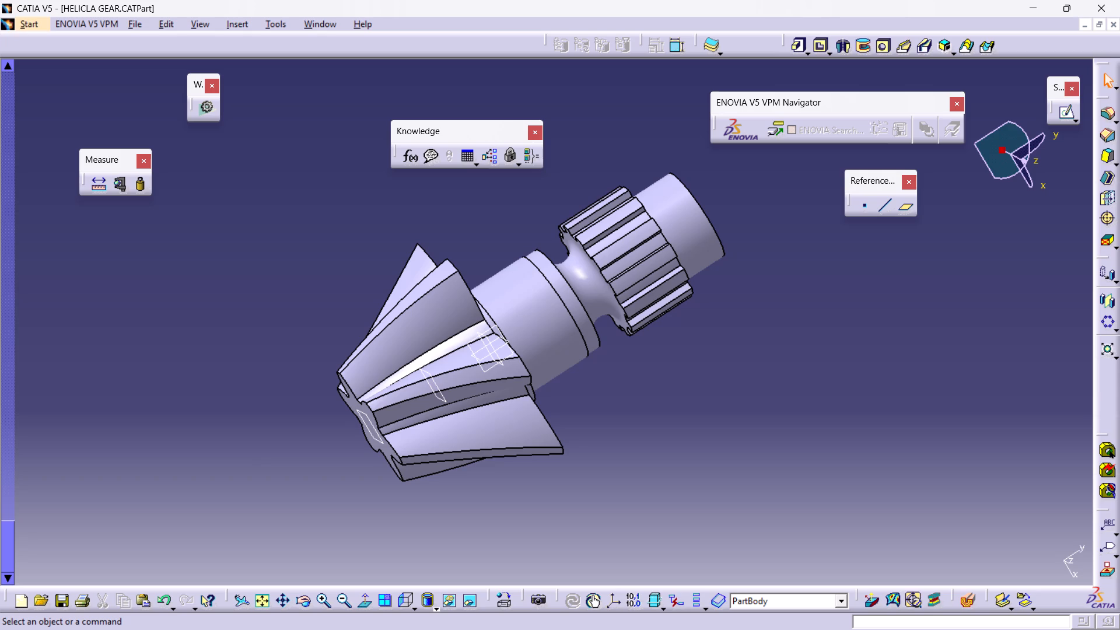
Hide the three origin planes and the two offset planes on the gear.
{"action": "left_click_drag", "start_coordinate": [476, 195], "coordinate": [419, 441]}
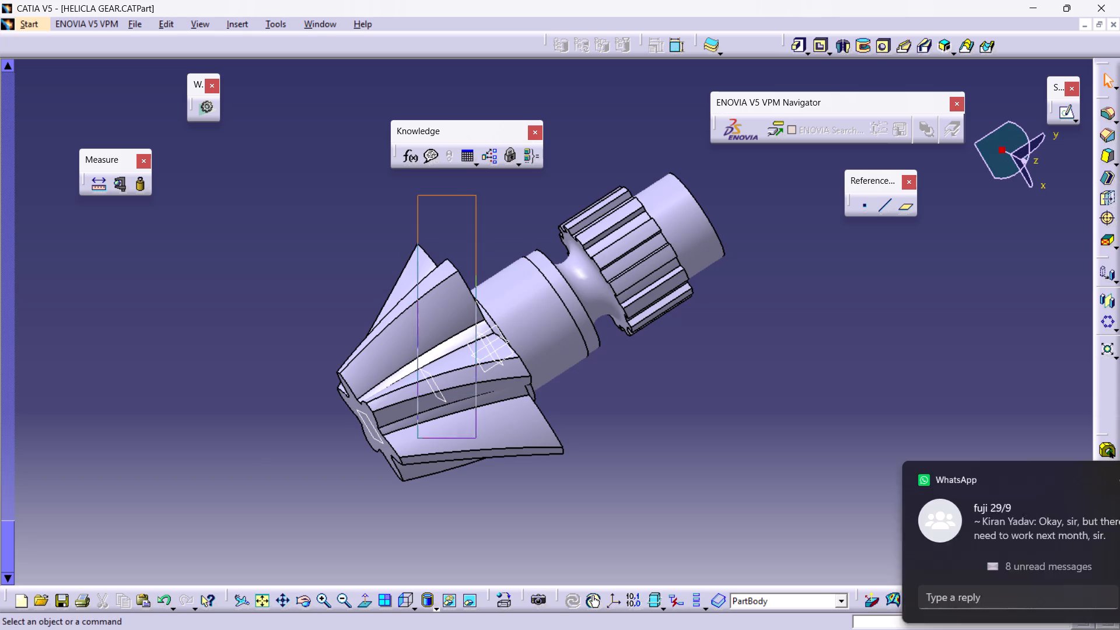
{"action": "left_click_drag", "start_coordinate": [419, 441], "coordinate": [468, 500]}
{"action": "left_click", "coordinate": [1091, 480]}
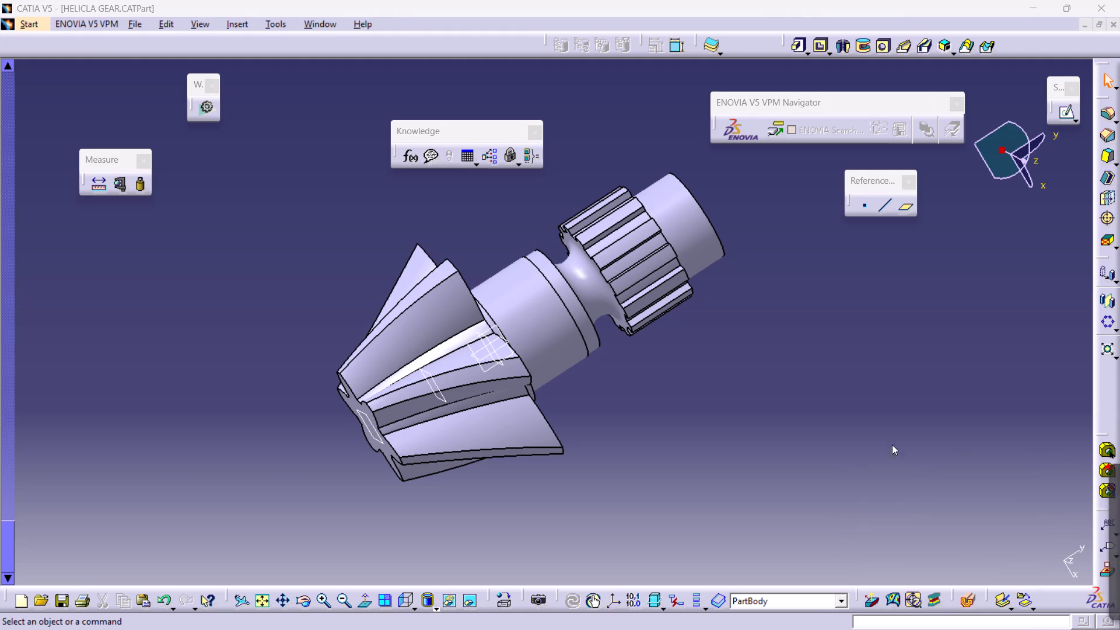
{"action": "left_click_drag", "start_coordinate": [755, 454], "coordinate": [268, 257]}
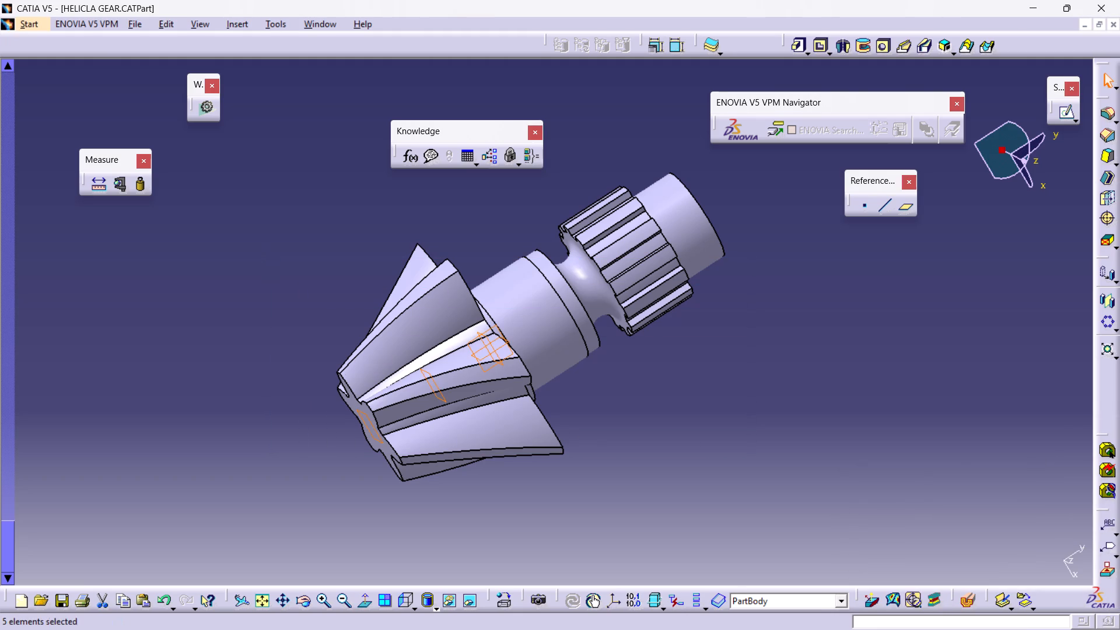
{"action": "right_click", "coordinate": [436, 384]}
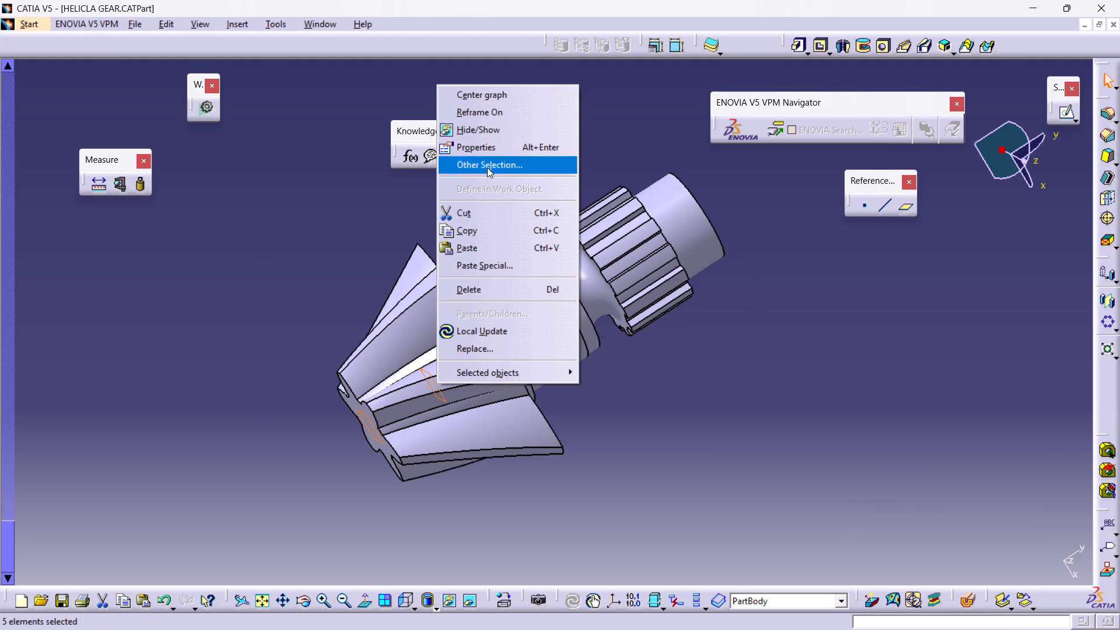
{"action": "left_click", "coordinate": [484, 132]}
{"action": "left_click", "coordinate": [773, 445]}
Save the part as HELICLA GEAR in the FUJI folder, overwriting the existing CATPart.
{"action": "middle_click_drag", "start_coordinate": [540, 339], "coordinate": [651, 304]}
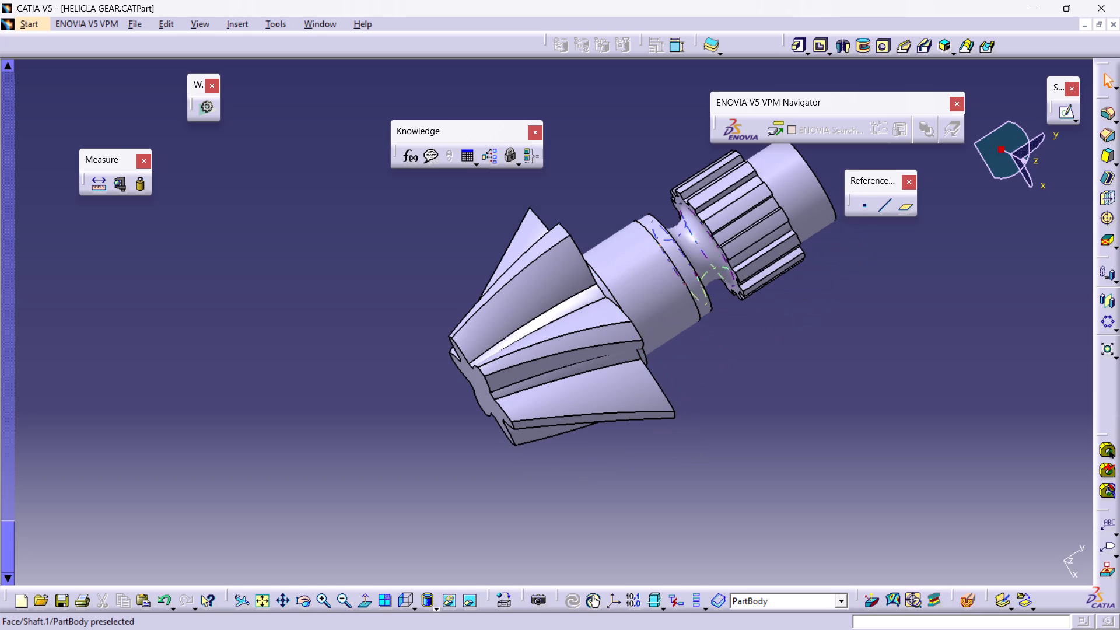
{"action": "left_click", "coordinate": [138, 27]}
{"action": "left_click", "coordinate": [176, 134]}
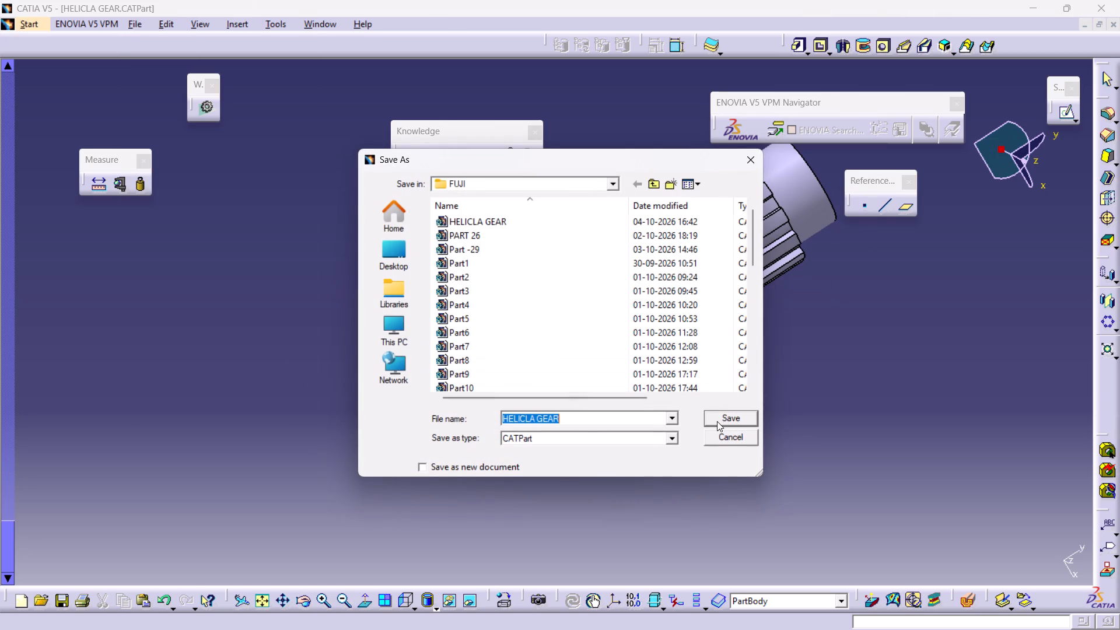
{"action": "left_click", "coordinate": [717, 421]}
{"action": "left_click", "coordinate": [574, 352]}
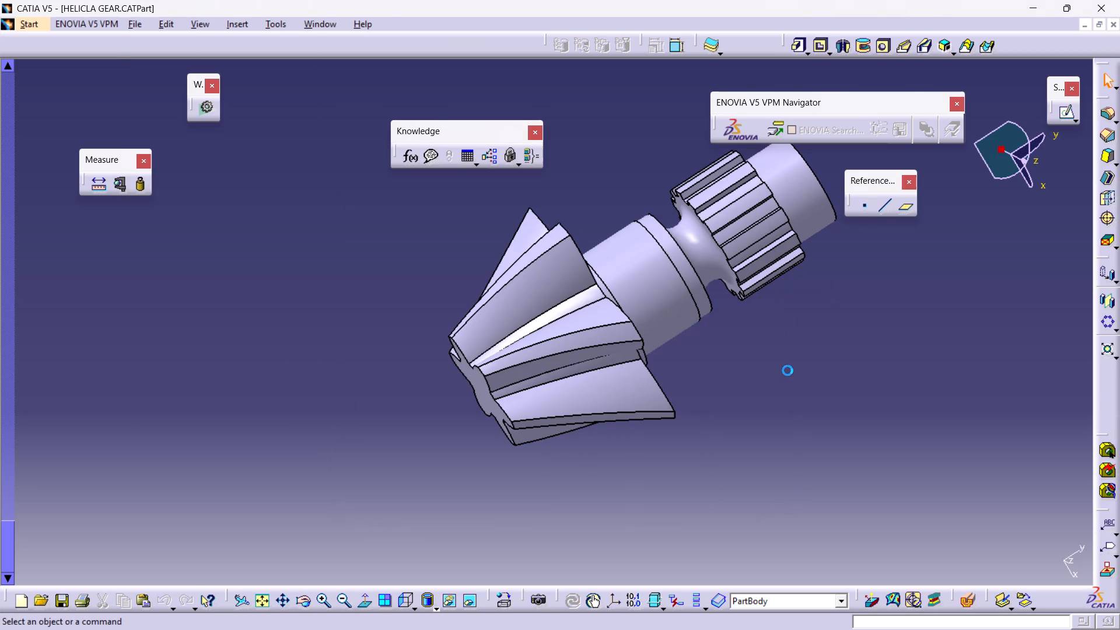
Create a new drawing of the part on an A3 ISO sheet at 1:1 with automatic front, top and left views.
{"action": "left_click", "coordinate": [23, 20]}
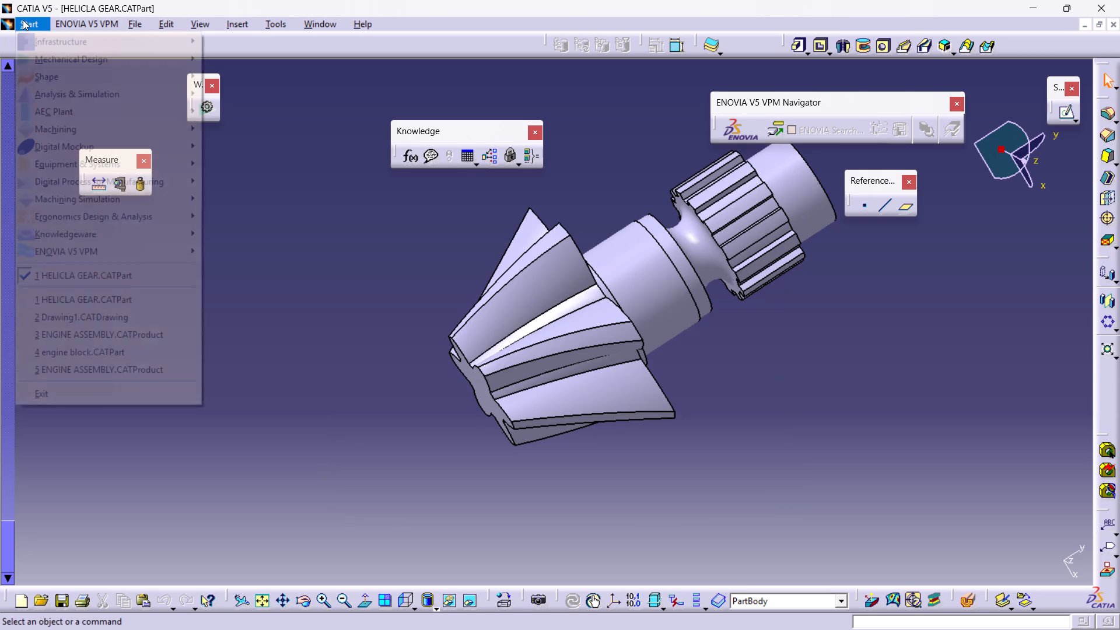
{"action": "left_click", "coordinate": [60, 65]}
{"action": "left_click", "coordinate": [268, 195]}
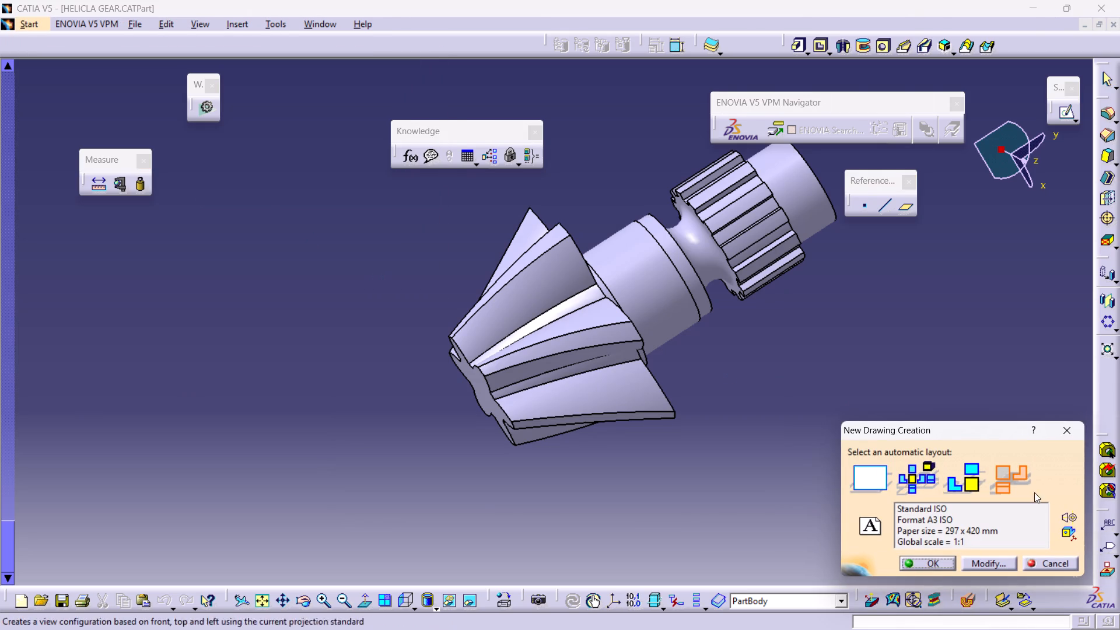
{"action": "left_click", "coordinate": [919, 564]}
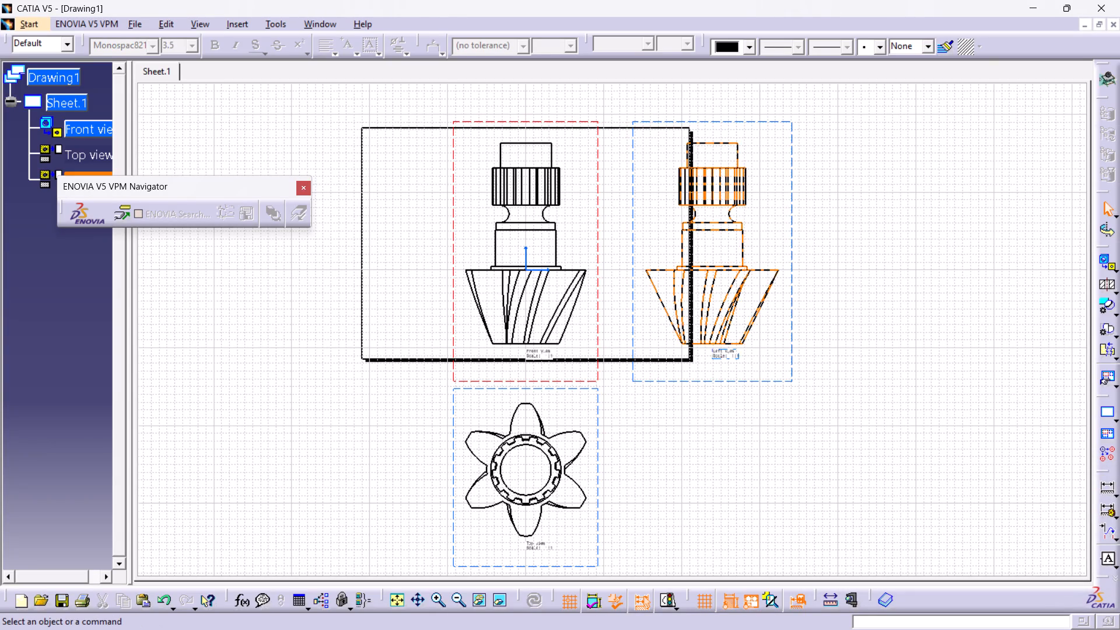
{"action": "middle_click_drag", "start_coordinate": [879, 375], "coordinate": [818, 359]}
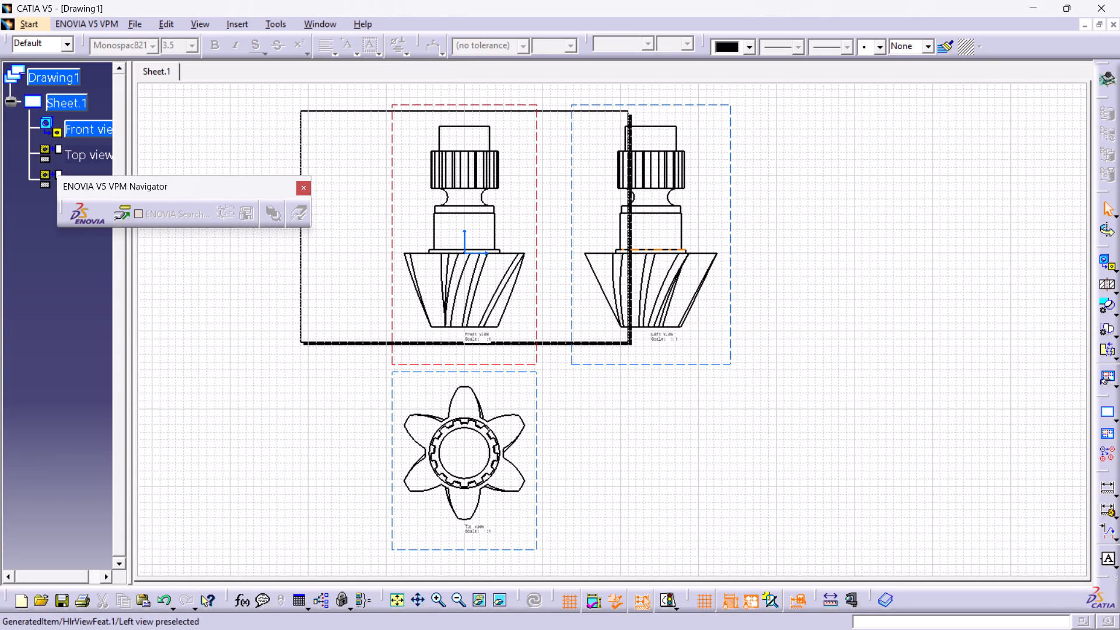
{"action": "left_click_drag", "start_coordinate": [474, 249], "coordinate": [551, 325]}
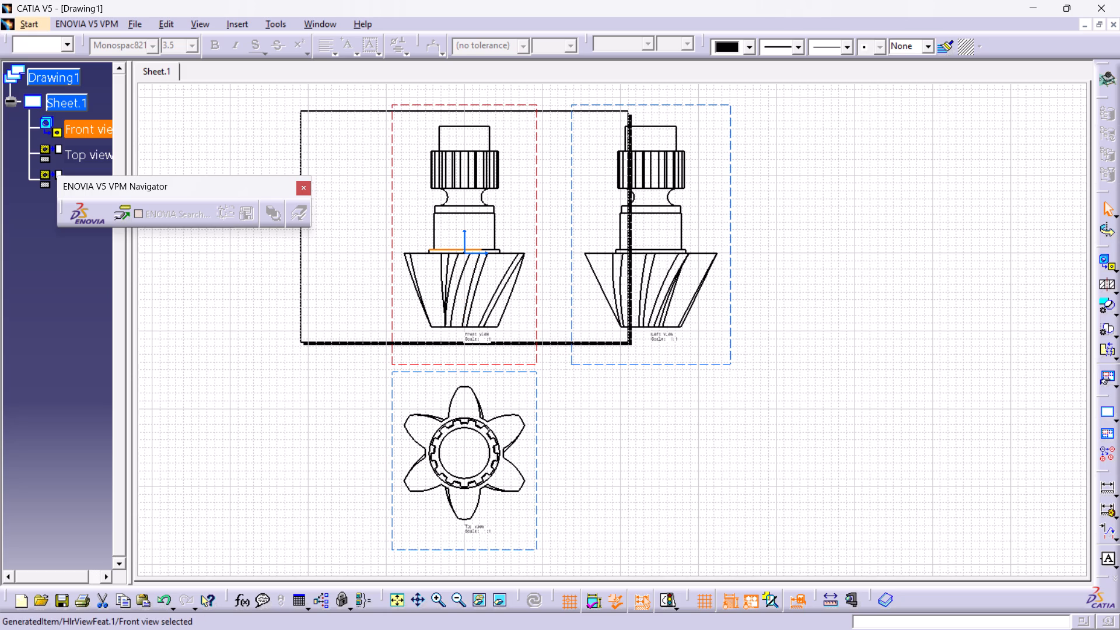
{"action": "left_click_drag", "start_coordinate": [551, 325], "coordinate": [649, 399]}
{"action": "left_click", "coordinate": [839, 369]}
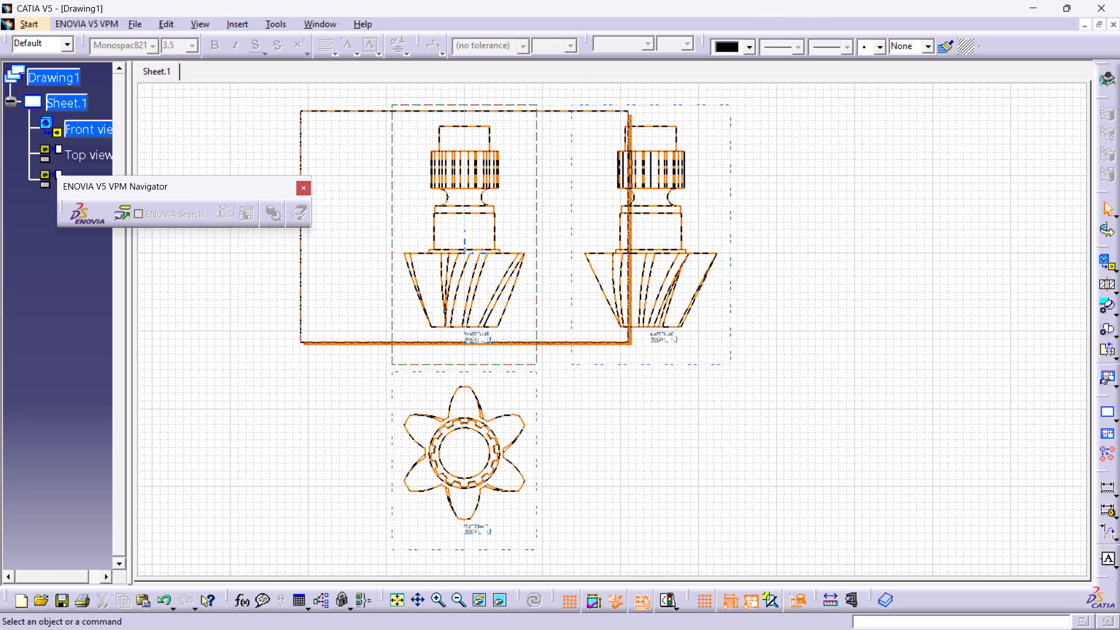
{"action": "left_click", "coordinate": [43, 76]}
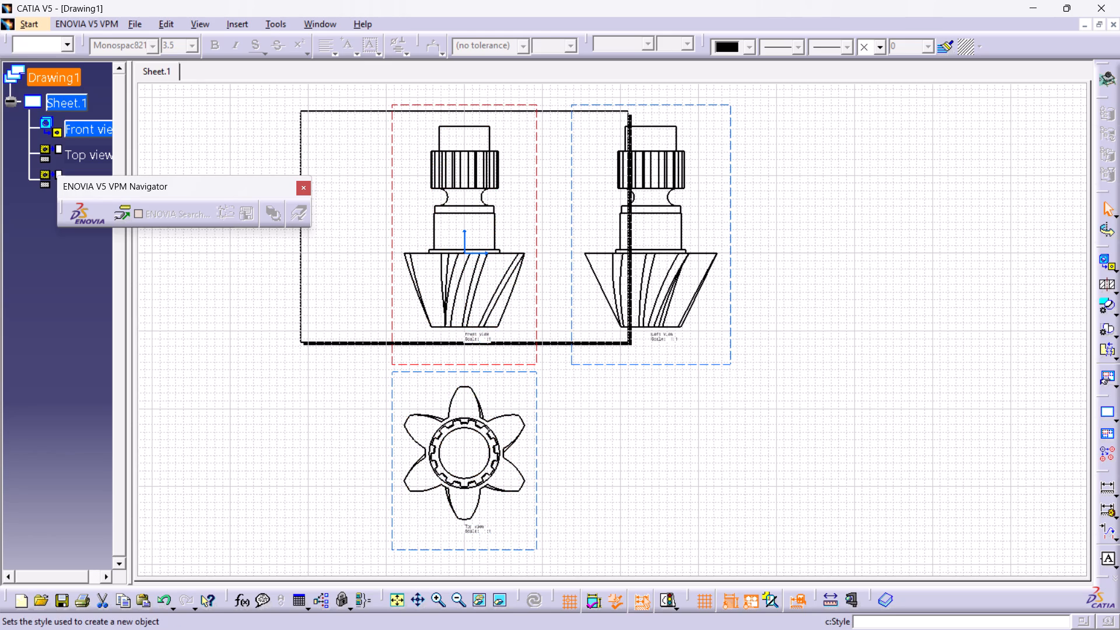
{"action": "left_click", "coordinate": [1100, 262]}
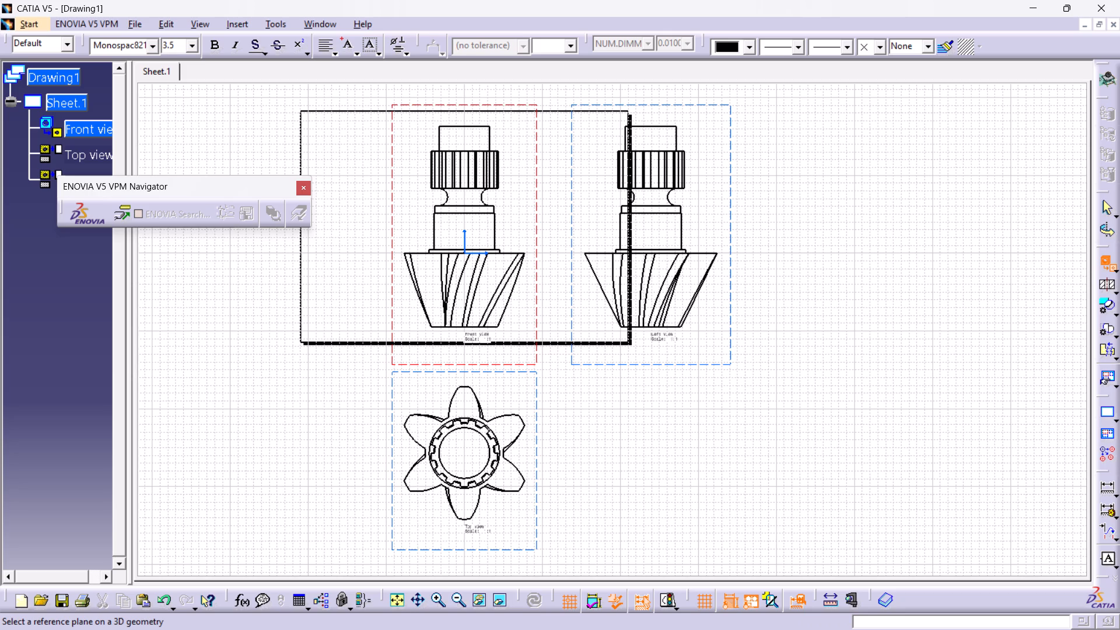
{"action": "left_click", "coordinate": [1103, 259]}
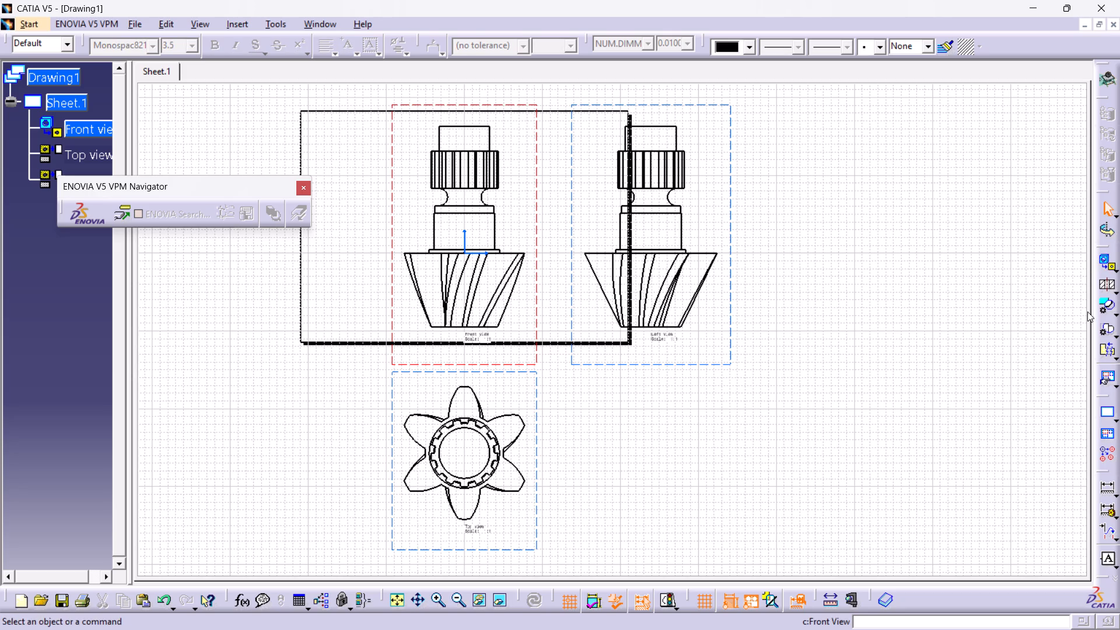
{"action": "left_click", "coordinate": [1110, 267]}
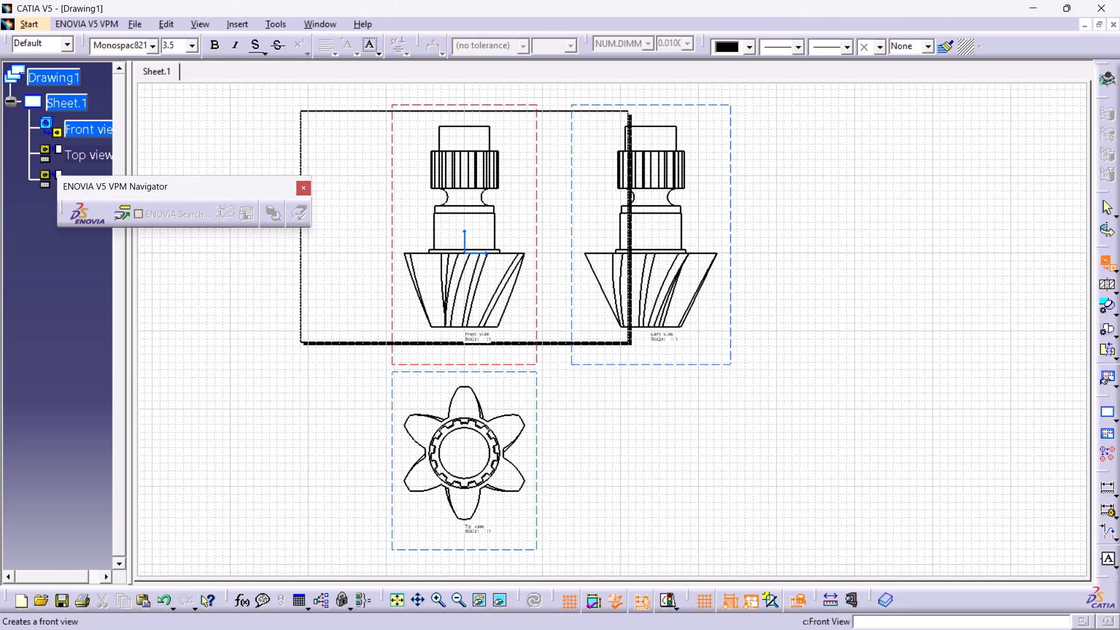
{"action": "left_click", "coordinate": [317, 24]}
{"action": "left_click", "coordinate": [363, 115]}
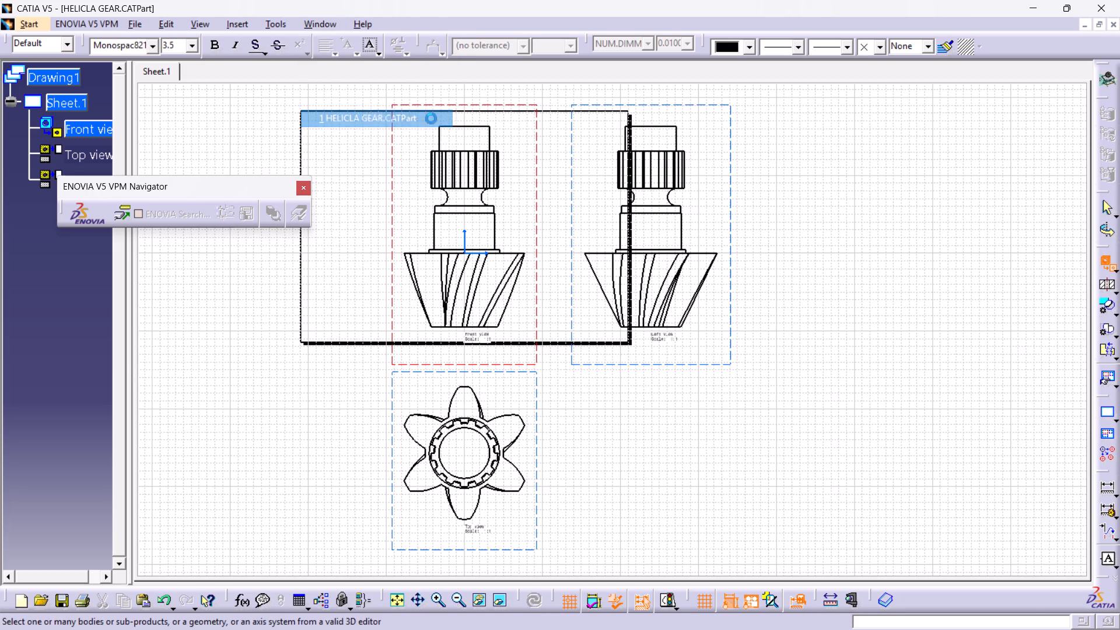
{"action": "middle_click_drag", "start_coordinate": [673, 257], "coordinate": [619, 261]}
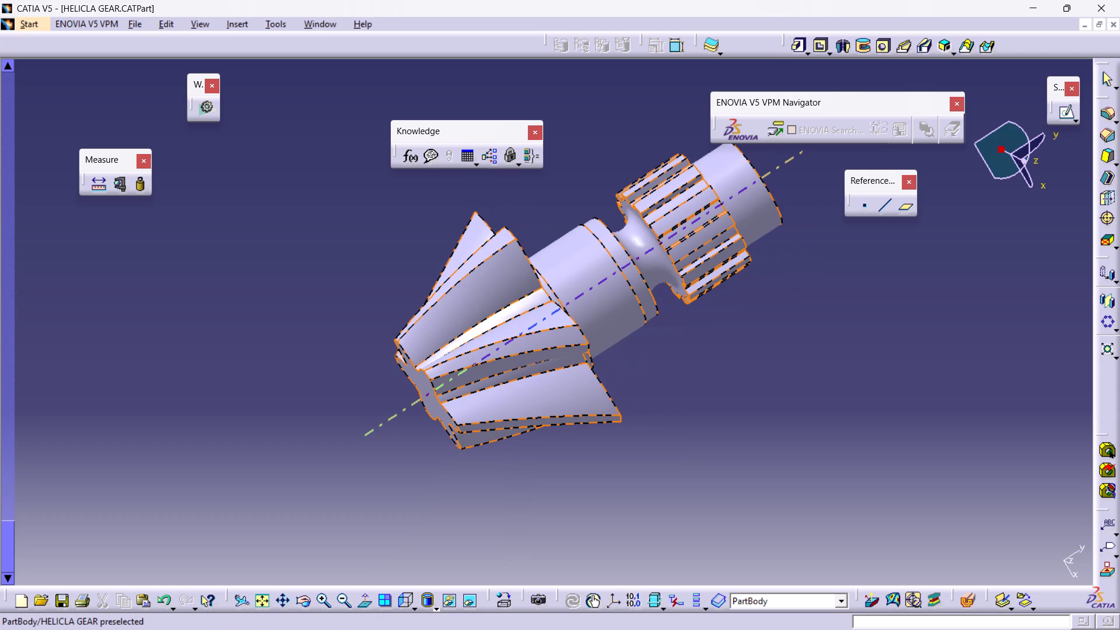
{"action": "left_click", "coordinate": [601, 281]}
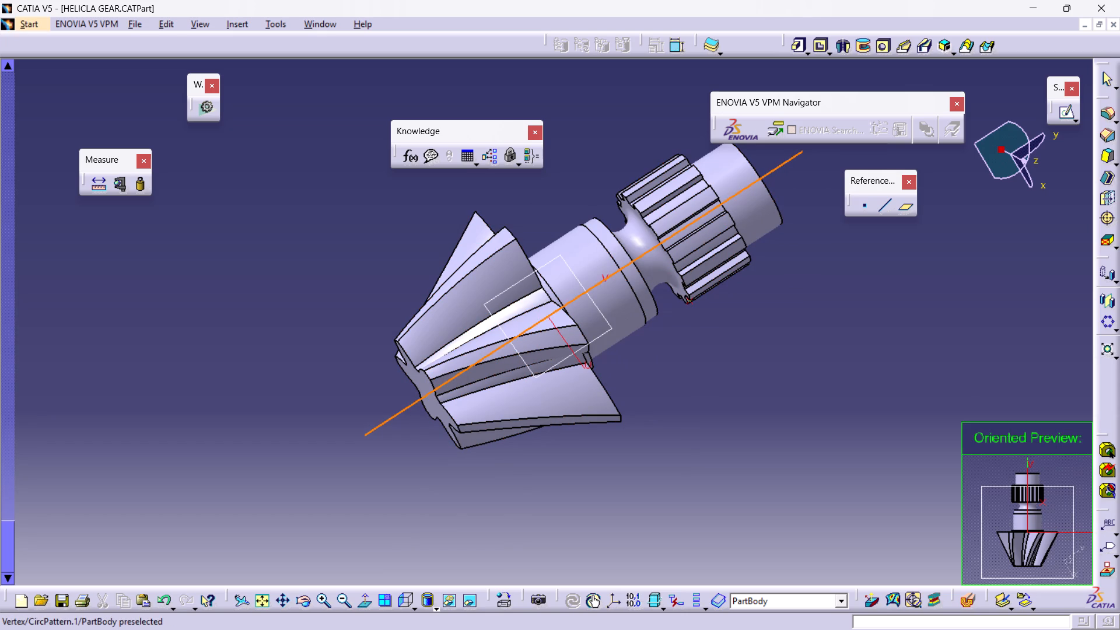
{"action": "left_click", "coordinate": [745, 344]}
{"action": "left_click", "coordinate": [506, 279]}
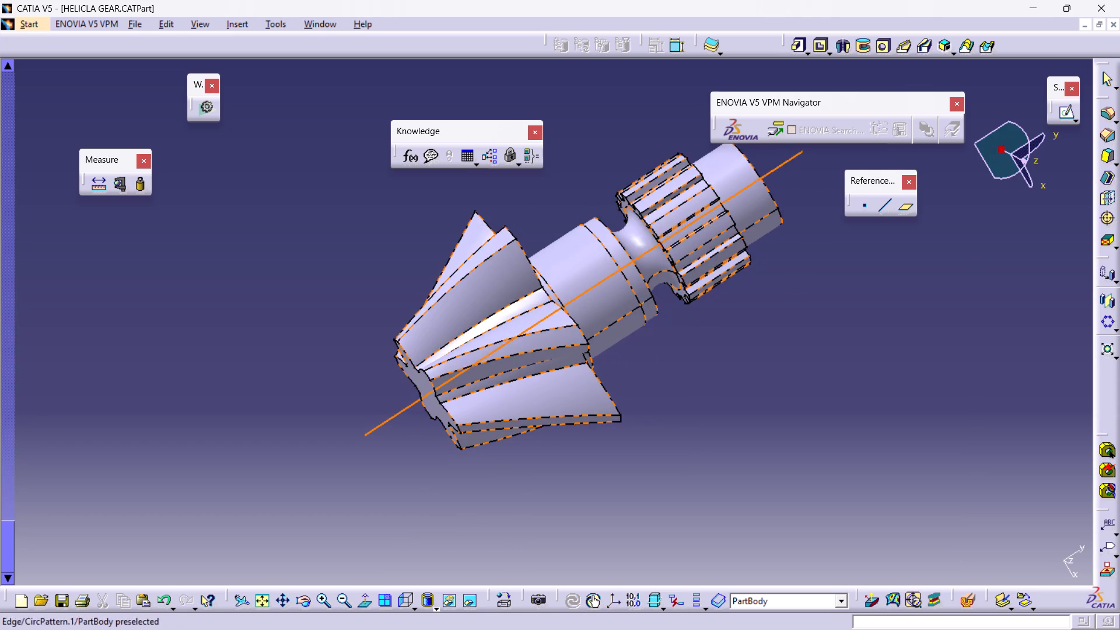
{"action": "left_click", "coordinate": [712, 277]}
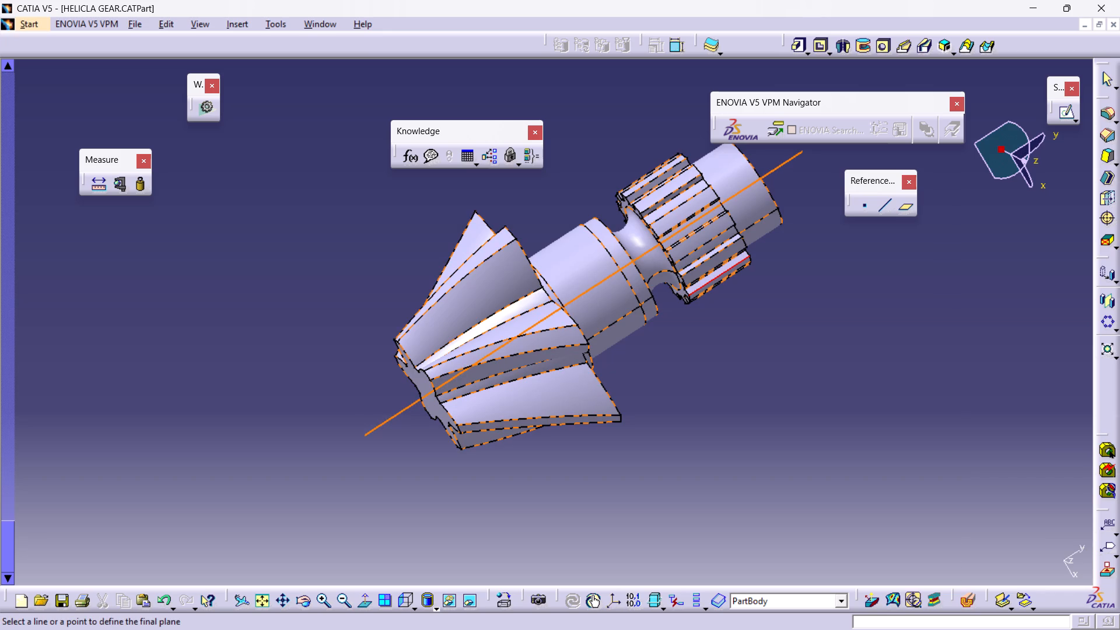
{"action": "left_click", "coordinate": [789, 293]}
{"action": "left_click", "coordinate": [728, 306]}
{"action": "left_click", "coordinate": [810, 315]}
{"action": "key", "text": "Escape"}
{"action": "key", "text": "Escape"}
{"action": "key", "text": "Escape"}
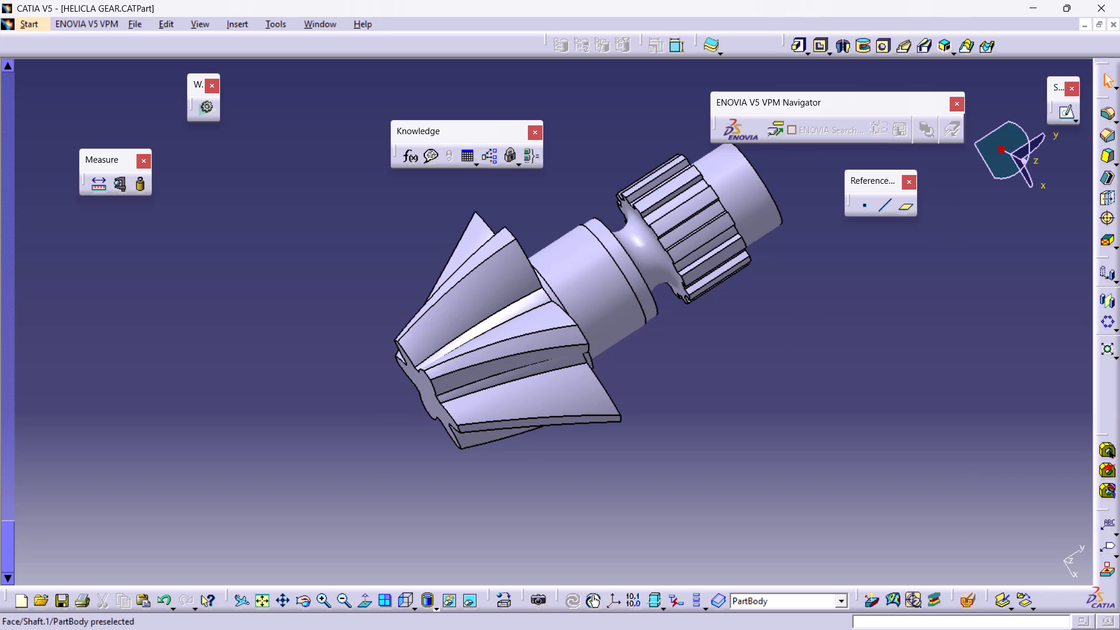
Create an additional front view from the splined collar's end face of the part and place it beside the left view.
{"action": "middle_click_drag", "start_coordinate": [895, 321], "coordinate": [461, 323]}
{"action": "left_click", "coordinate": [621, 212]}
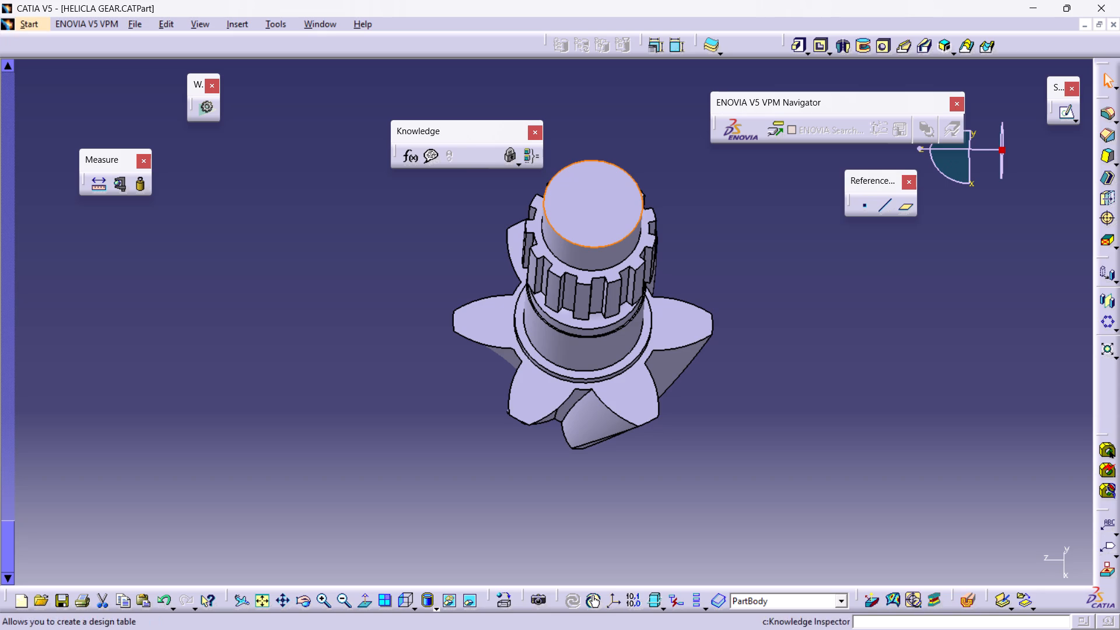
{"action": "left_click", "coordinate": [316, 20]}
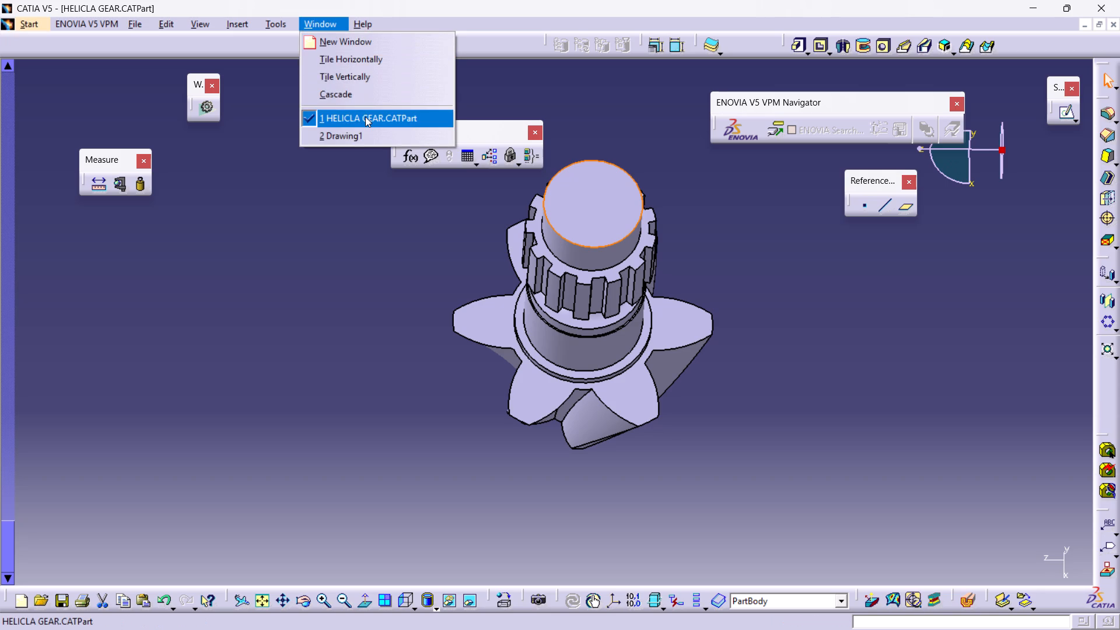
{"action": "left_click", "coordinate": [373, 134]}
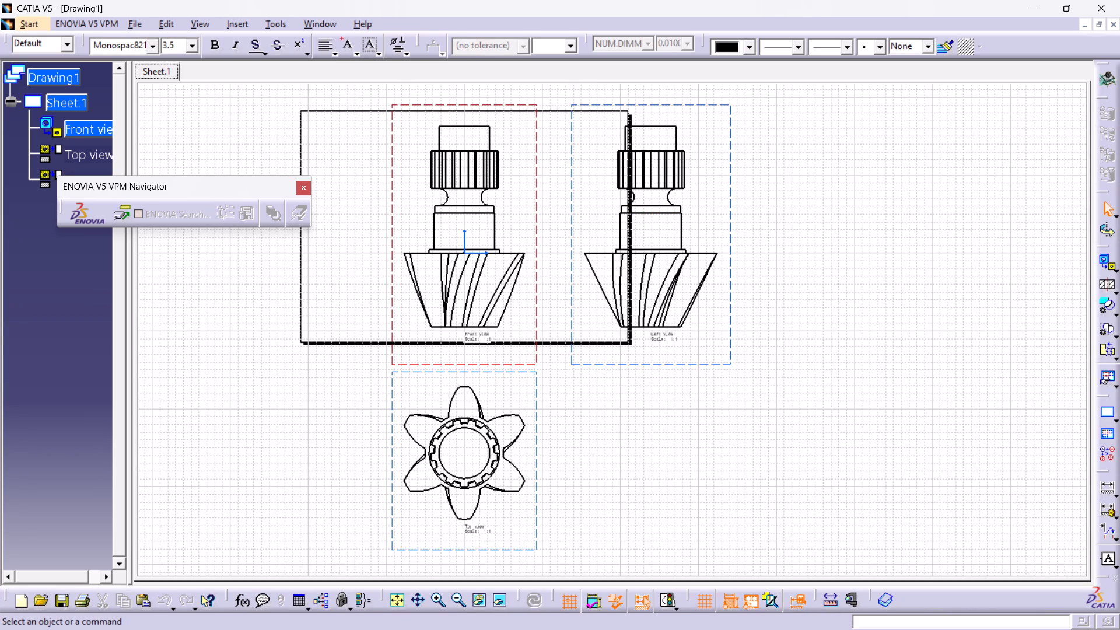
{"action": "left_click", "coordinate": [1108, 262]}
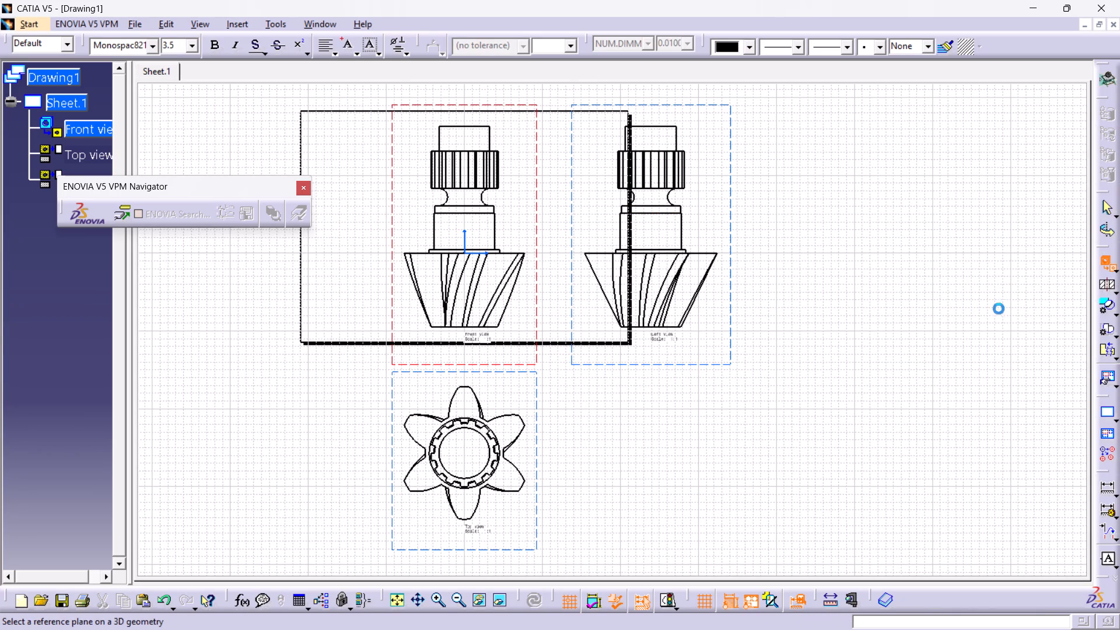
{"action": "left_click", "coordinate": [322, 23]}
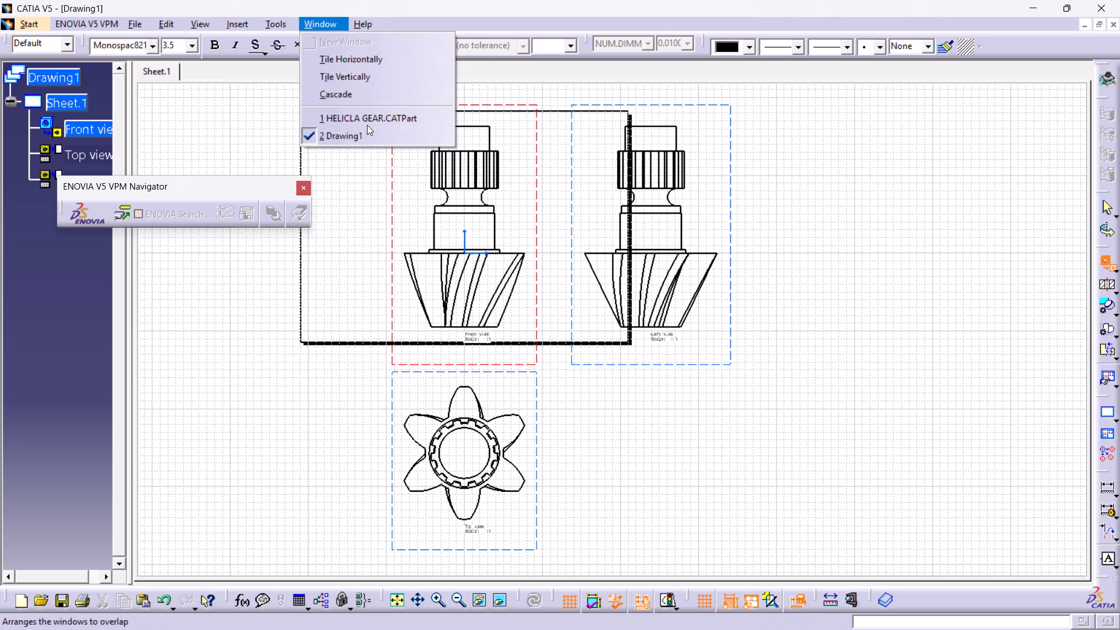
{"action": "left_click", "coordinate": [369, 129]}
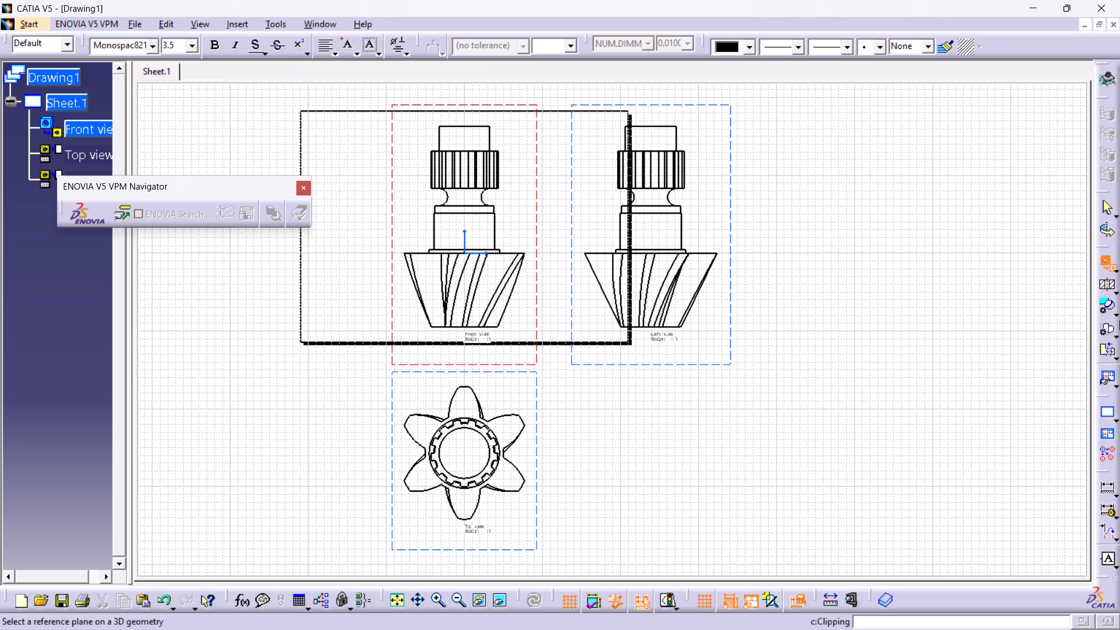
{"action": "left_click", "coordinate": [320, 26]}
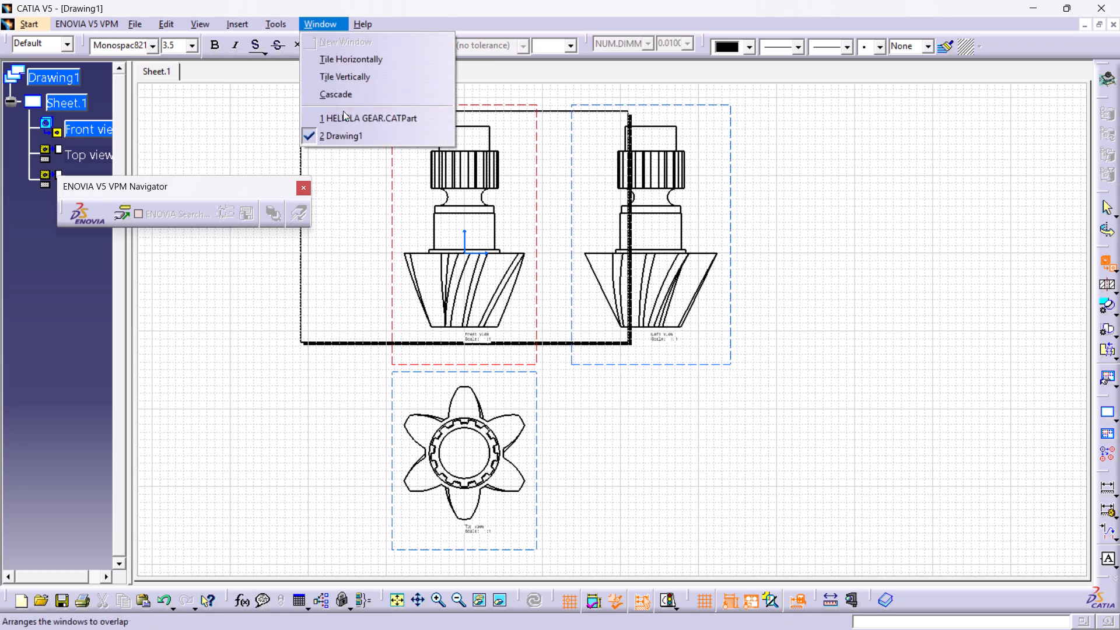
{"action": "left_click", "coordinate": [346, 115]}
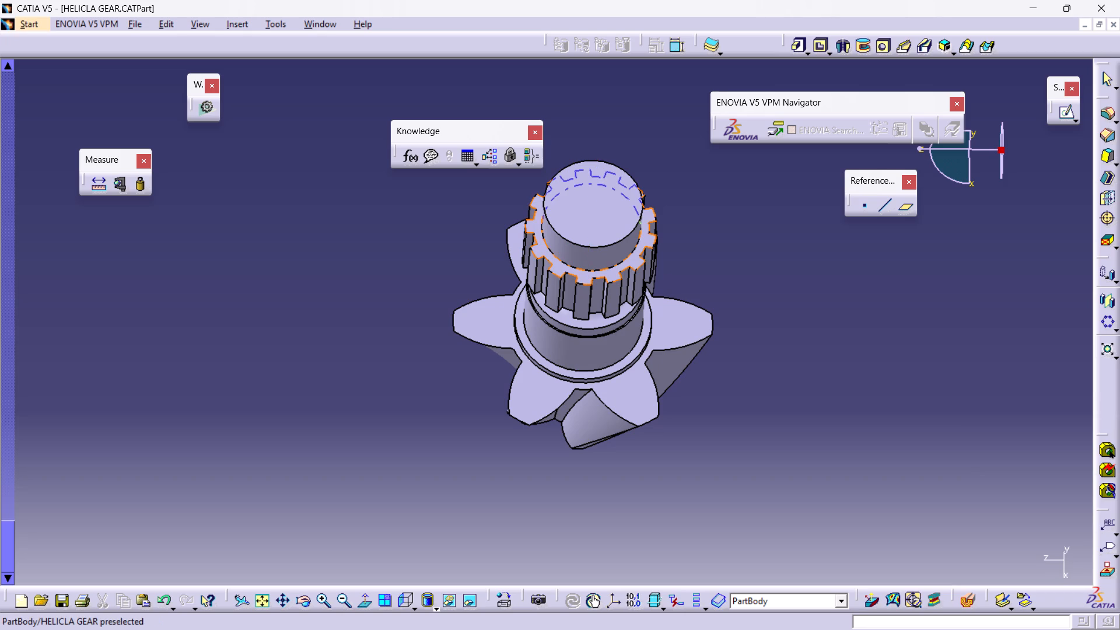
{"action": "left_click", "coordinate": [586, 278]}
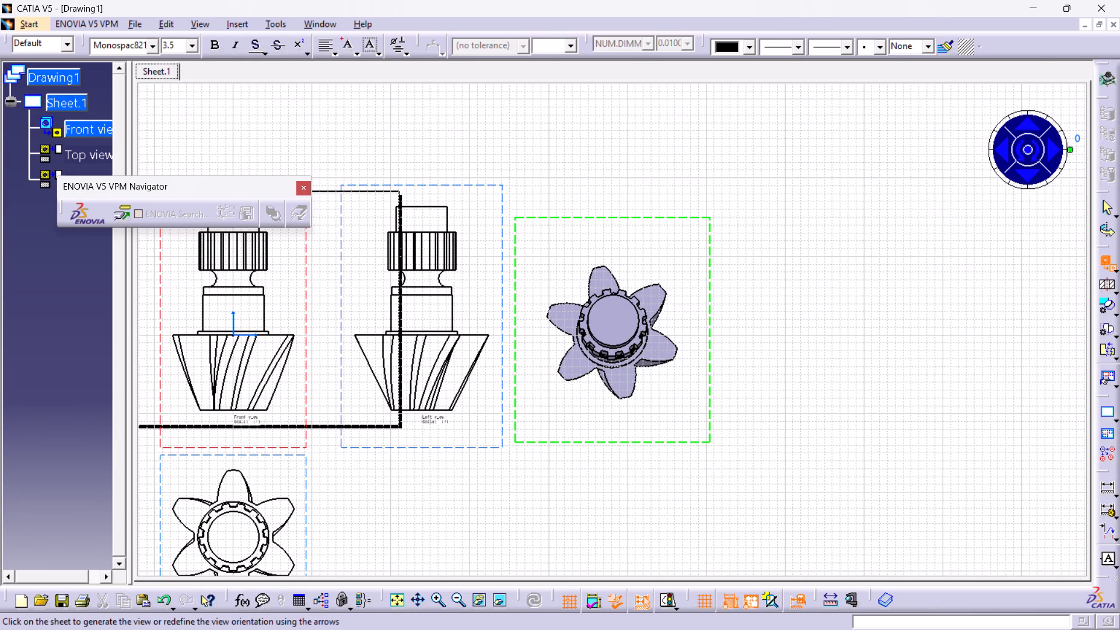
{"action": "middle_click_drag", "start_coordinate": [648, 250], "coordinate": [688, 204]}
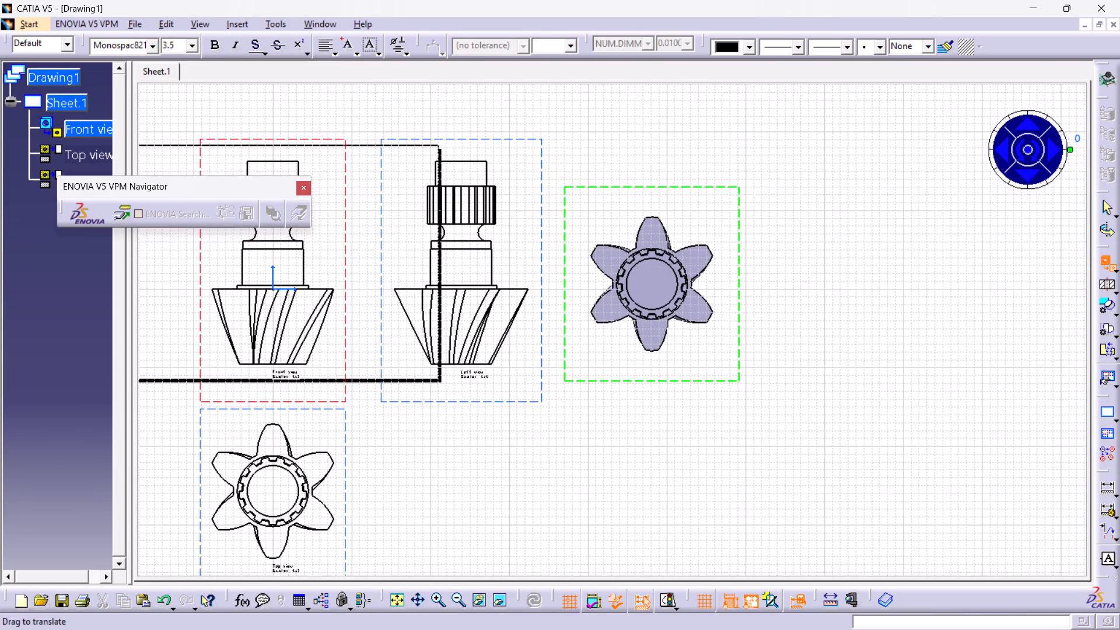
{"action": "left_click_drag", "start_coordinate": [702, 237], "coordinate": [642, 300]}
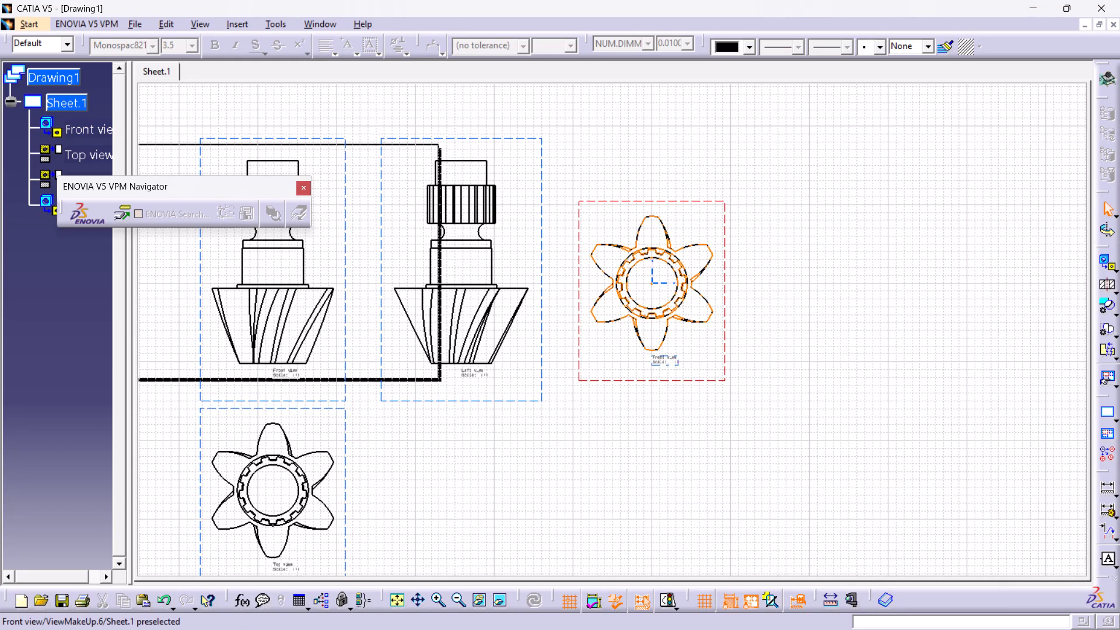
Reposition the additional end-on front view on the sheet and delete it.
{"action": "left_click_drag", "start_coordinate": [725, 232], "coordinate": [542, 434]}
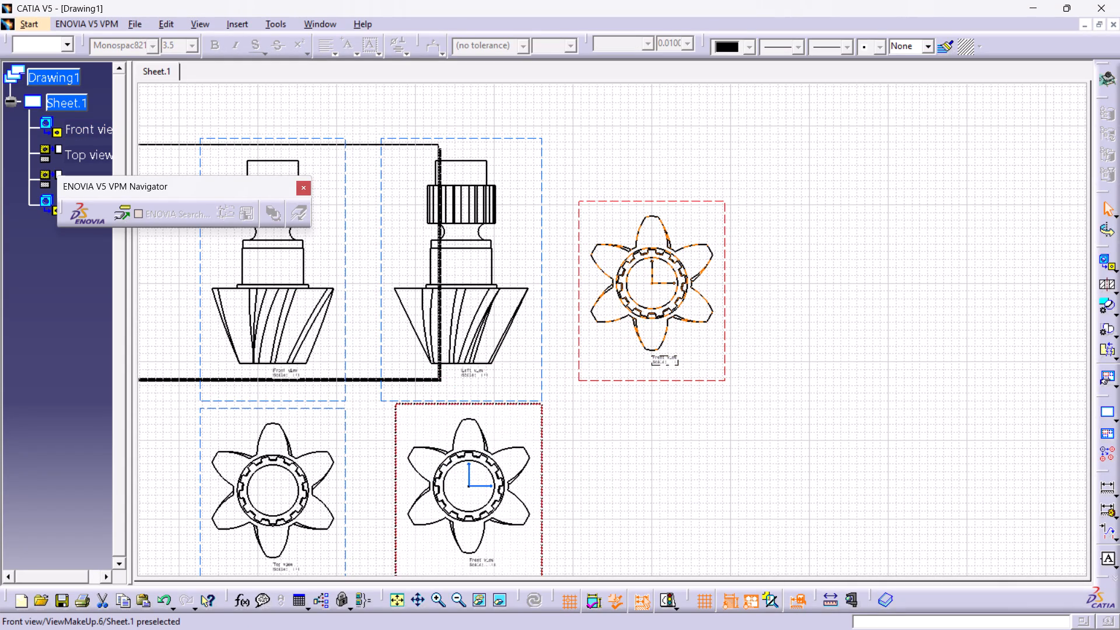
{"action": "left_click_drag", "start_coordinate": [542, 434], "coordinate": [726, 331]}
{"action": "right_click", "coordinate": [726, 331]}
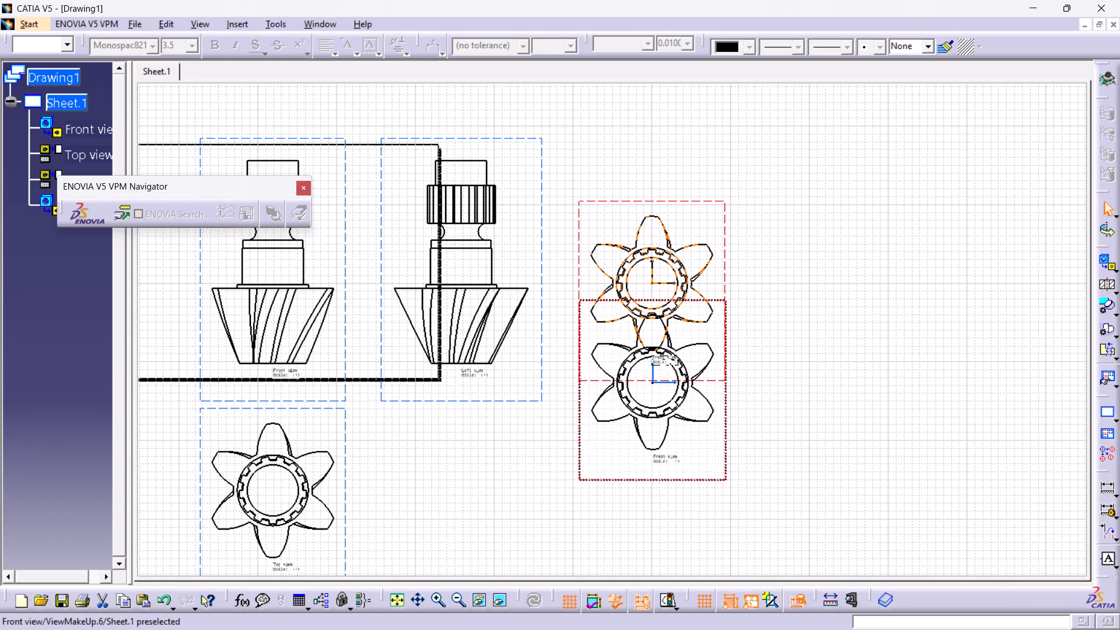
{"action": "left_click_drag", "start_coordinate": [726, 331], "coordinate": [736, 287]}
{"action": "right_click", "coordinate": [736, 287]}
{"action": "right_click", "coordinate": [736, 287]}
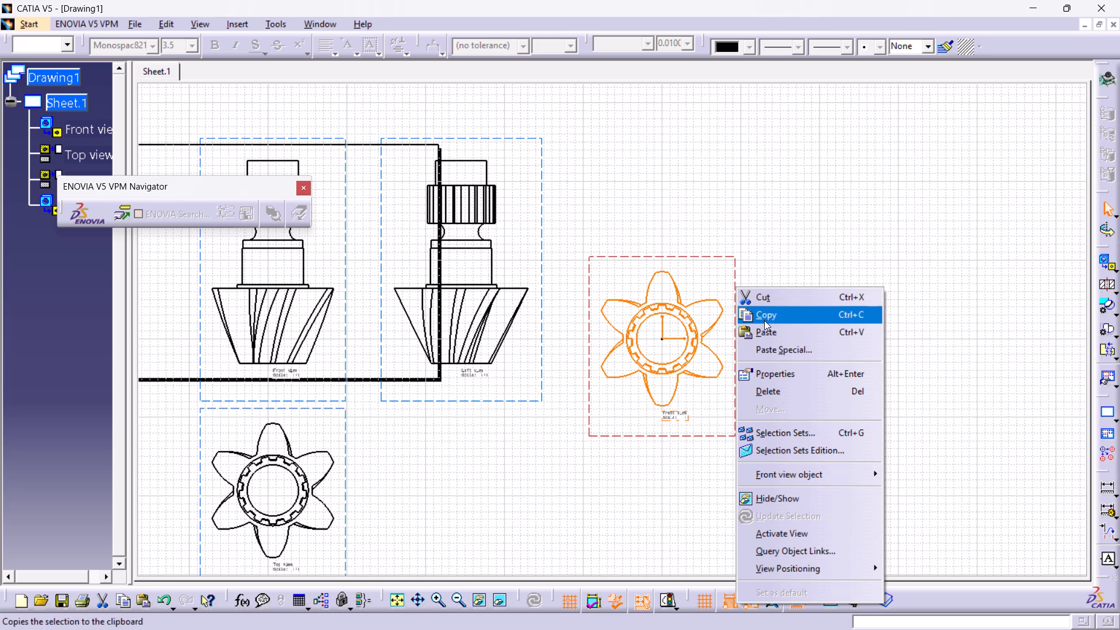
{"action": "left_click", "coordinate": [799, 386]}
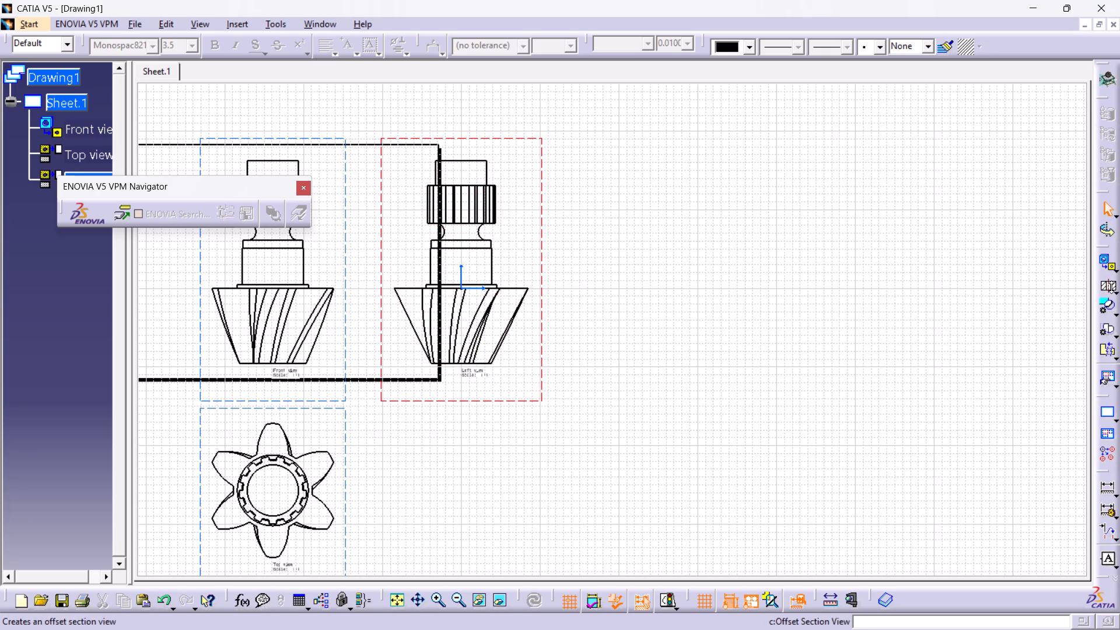
Create an additional front view from the small star-shaped end face of the helical gear and place it beside the left view.
{"action": "left_click", "coordinate": [1102, 265]}
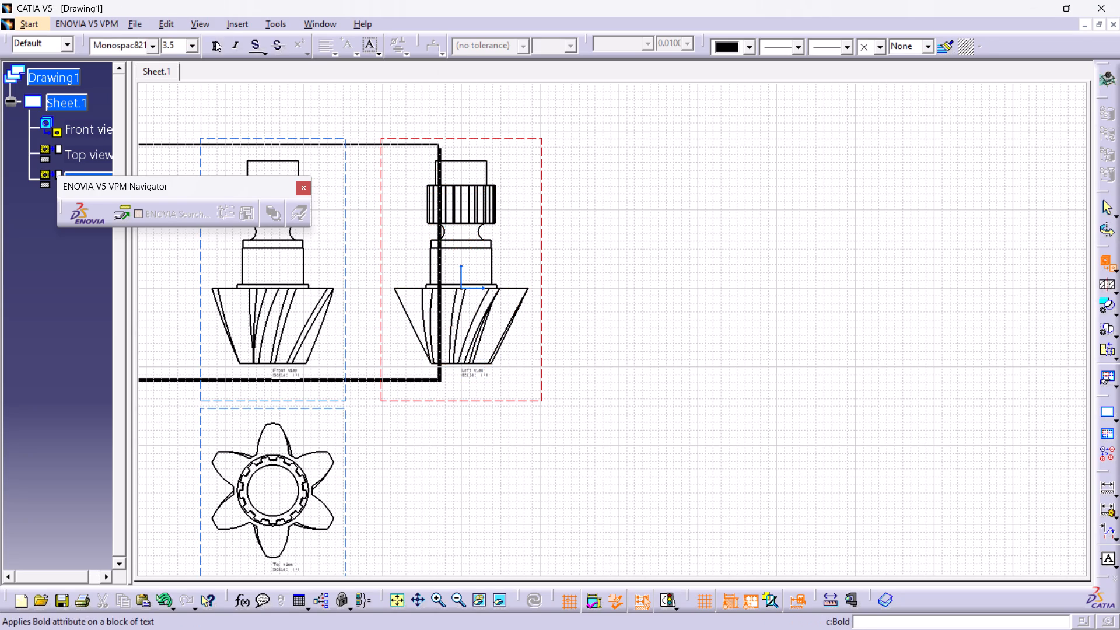
{"action": "left_click", "coordinate": [314, 23]}
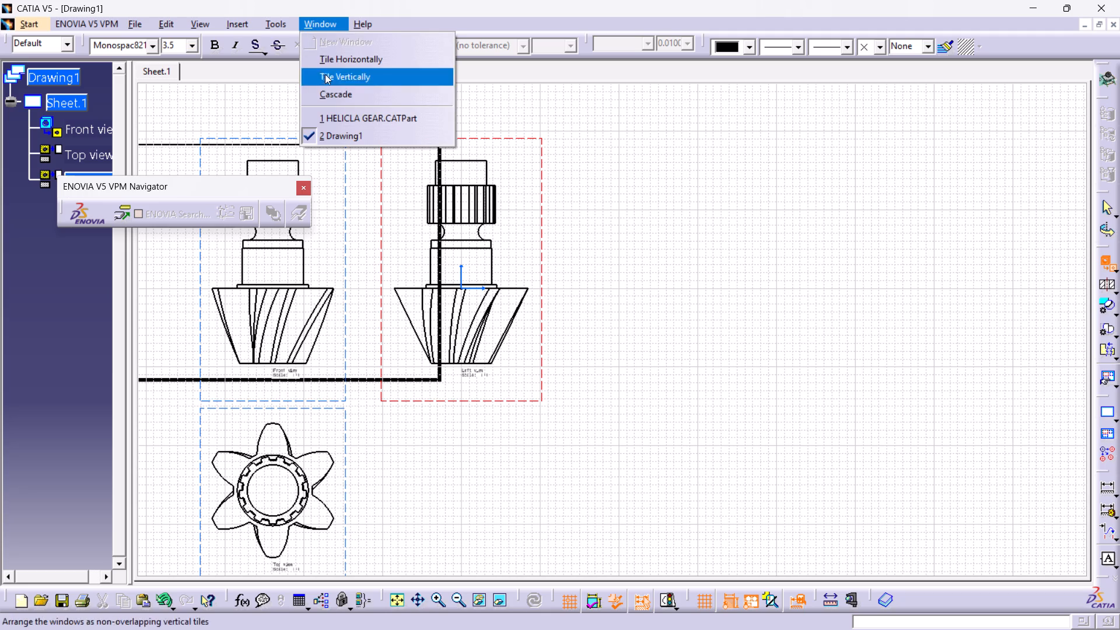
{"action": "left_click", "coordinate": [348, 116]}
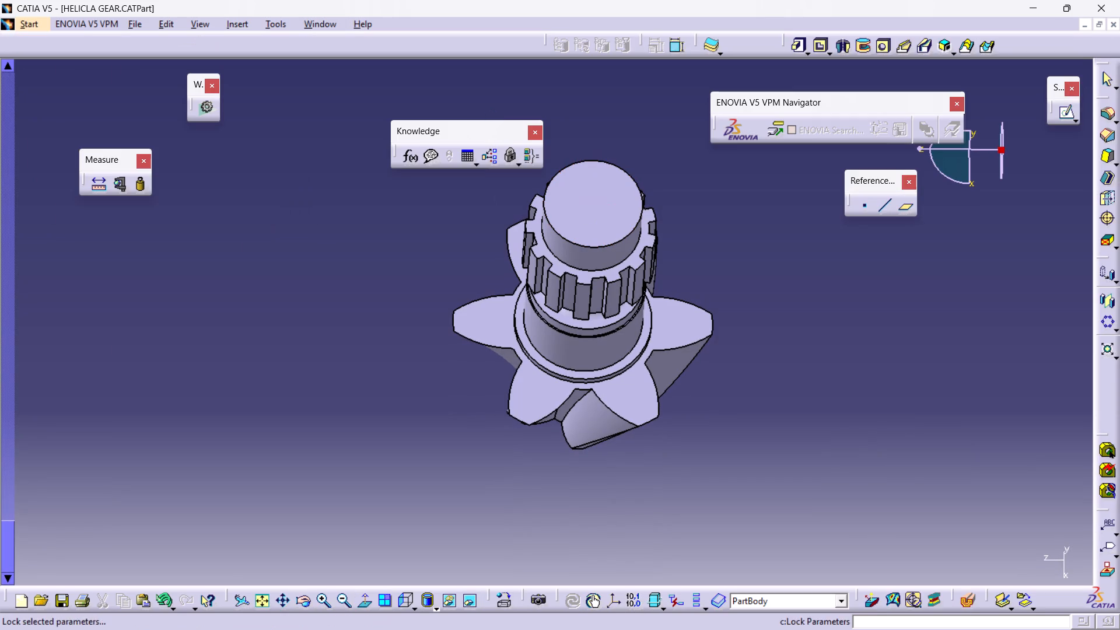
{"action": "middle_click_drag", "start_coordinate": [433, 255], "coordinate": [610, 206]}
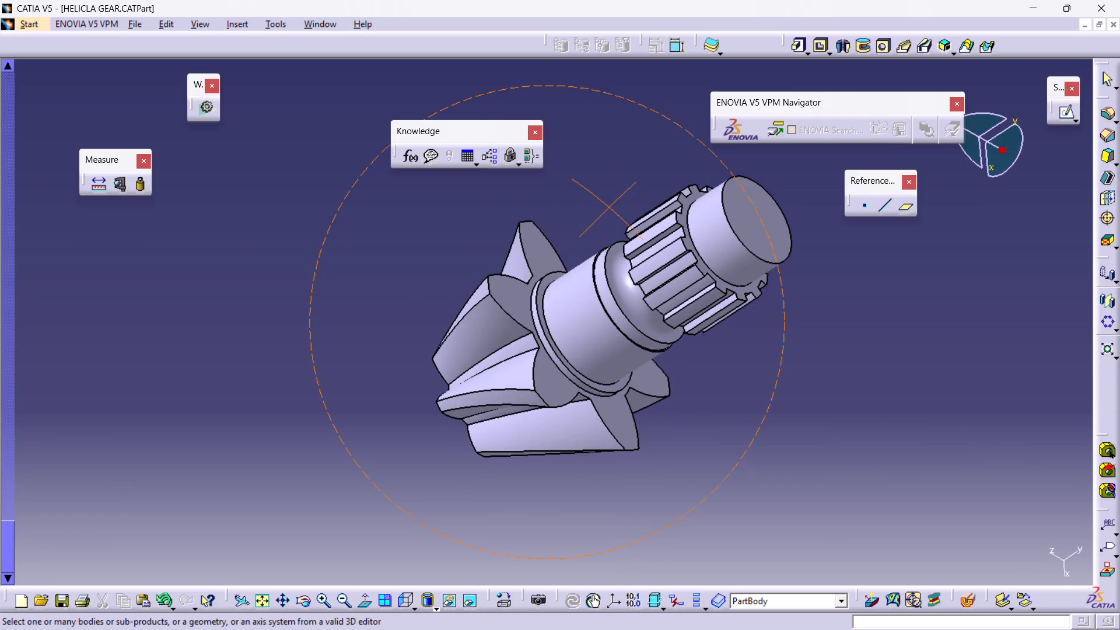
{"action": "middle_click_drag", "start_coordinate": [610, 206], "coordinate": [615, 207]}
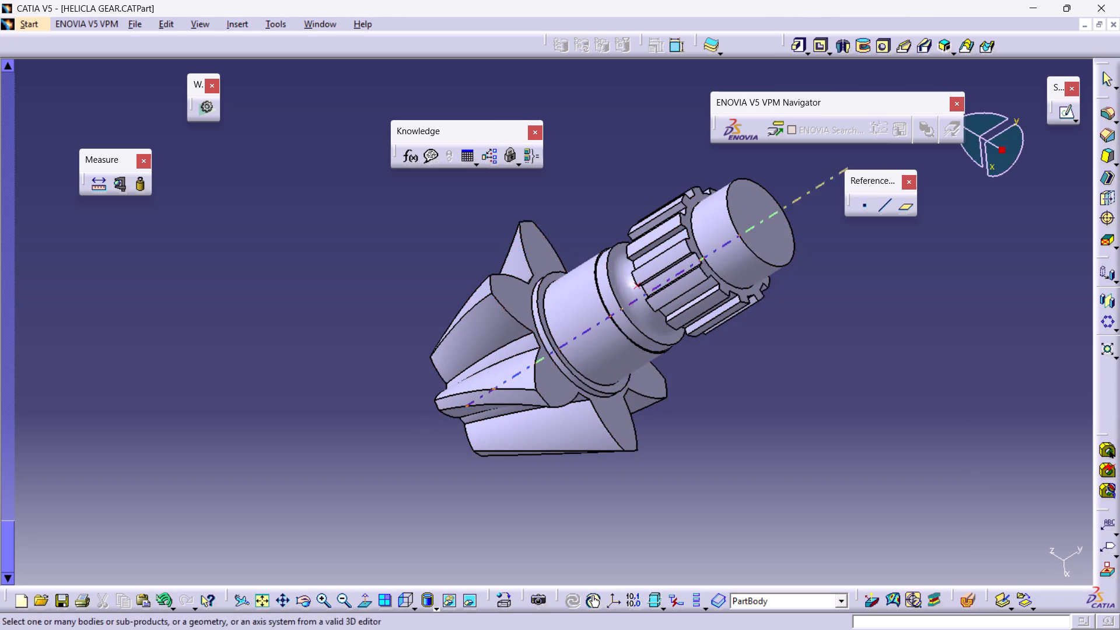
{"action": "middle_click_drag", "start_coordinate": [405, 339], "coordinate": [373, 331], "text": "ctrl"}
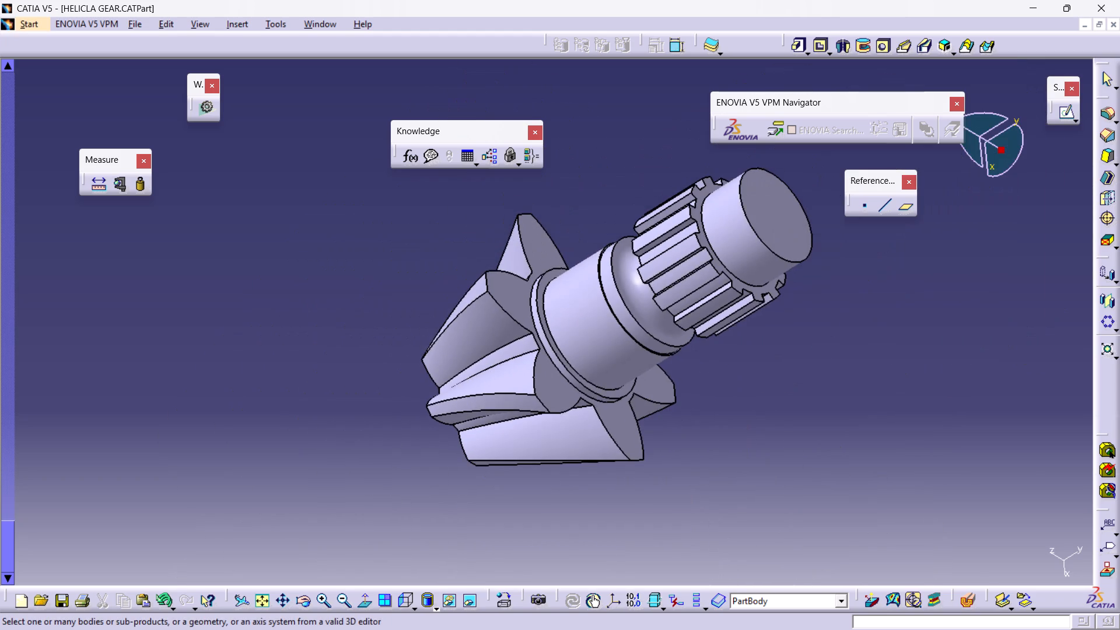
{"action": "middle_click_drag", "start_coordinate": [332, 324], "coordinate": [699, 269]}
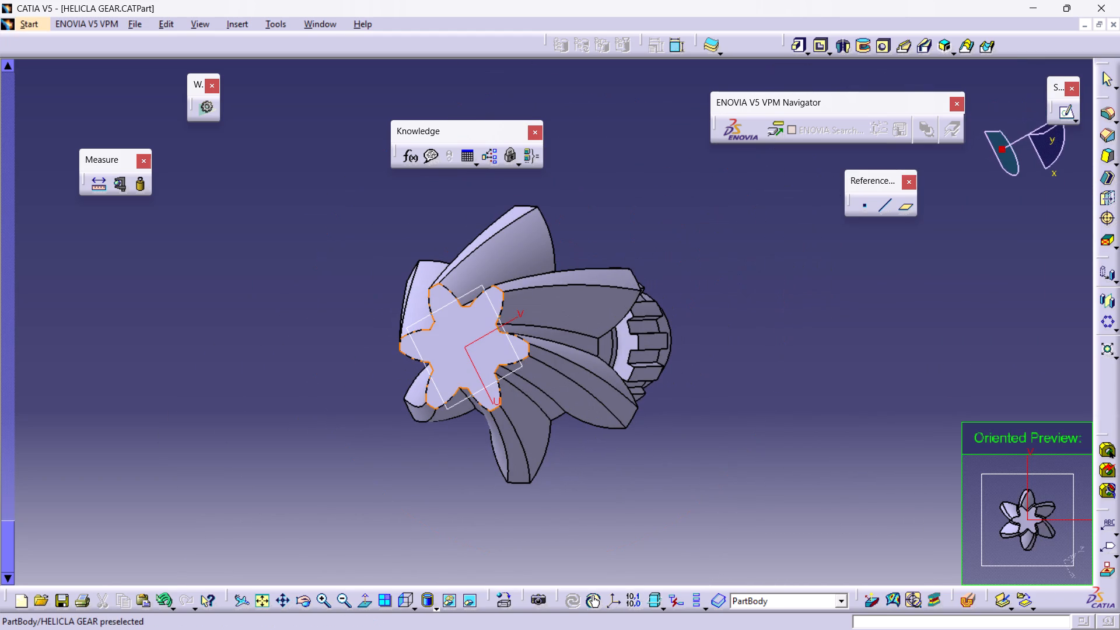
{"action": "left_click", "coordinate": [463, 329]}
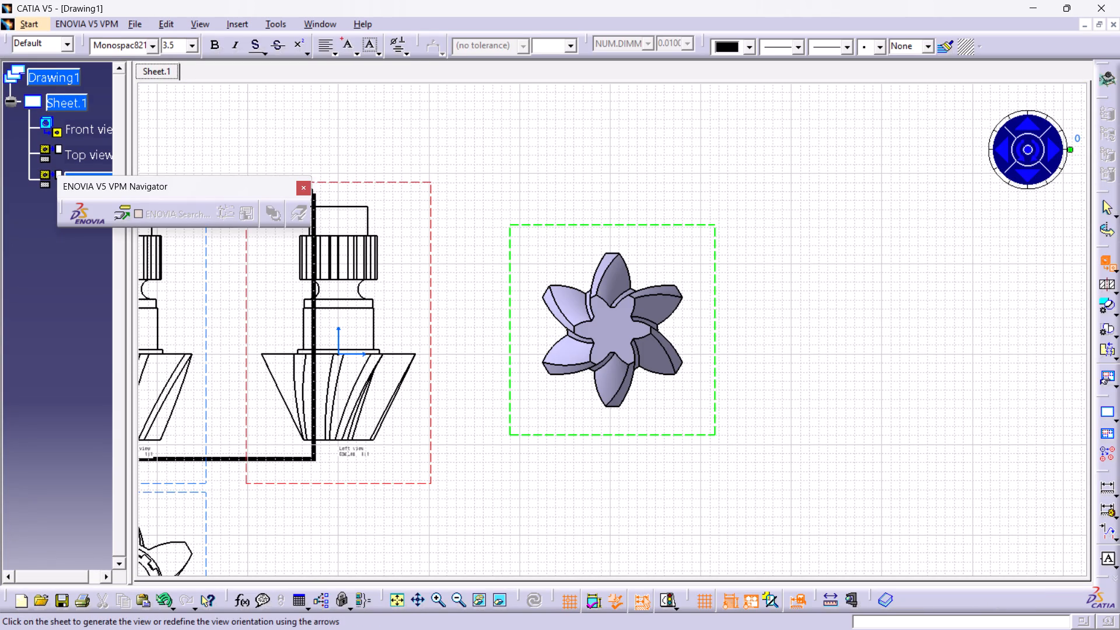
{"action": "left_click", "coordinate": [834, 296]}
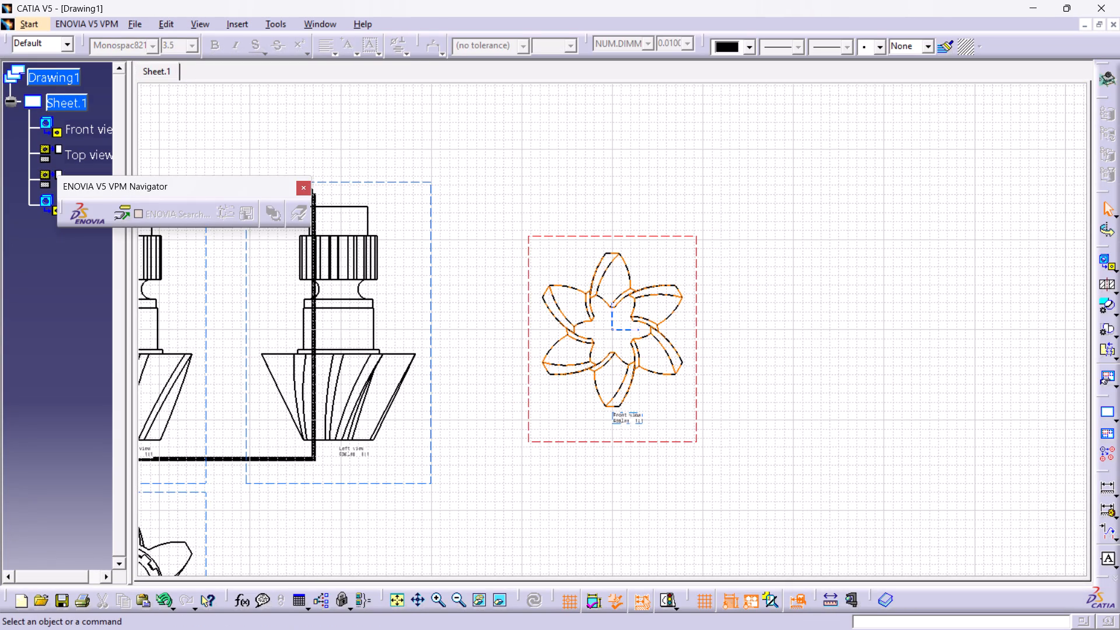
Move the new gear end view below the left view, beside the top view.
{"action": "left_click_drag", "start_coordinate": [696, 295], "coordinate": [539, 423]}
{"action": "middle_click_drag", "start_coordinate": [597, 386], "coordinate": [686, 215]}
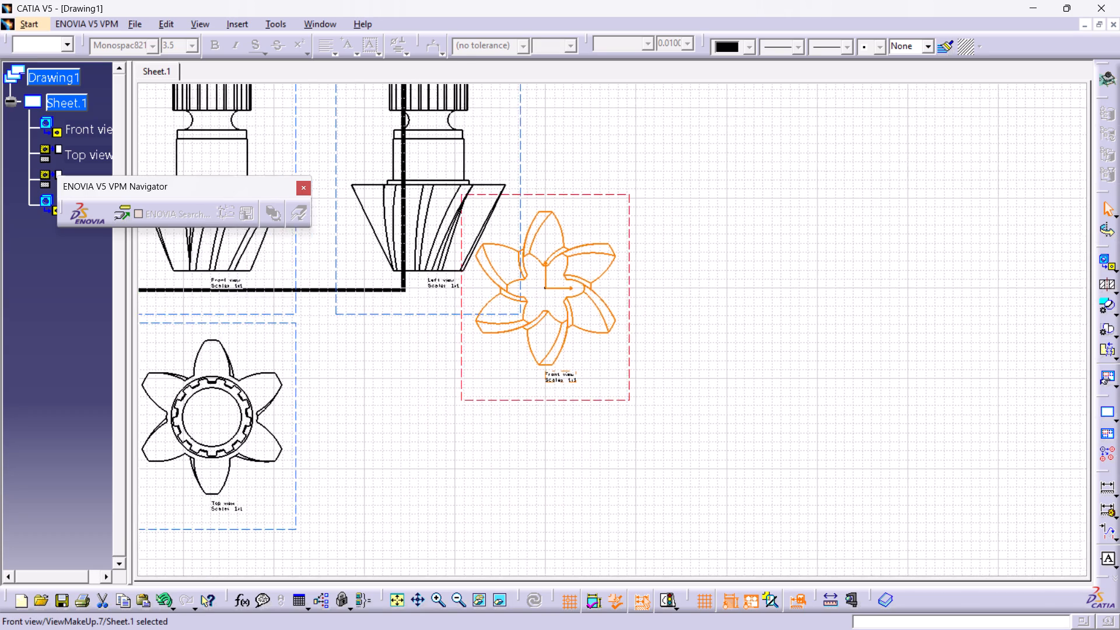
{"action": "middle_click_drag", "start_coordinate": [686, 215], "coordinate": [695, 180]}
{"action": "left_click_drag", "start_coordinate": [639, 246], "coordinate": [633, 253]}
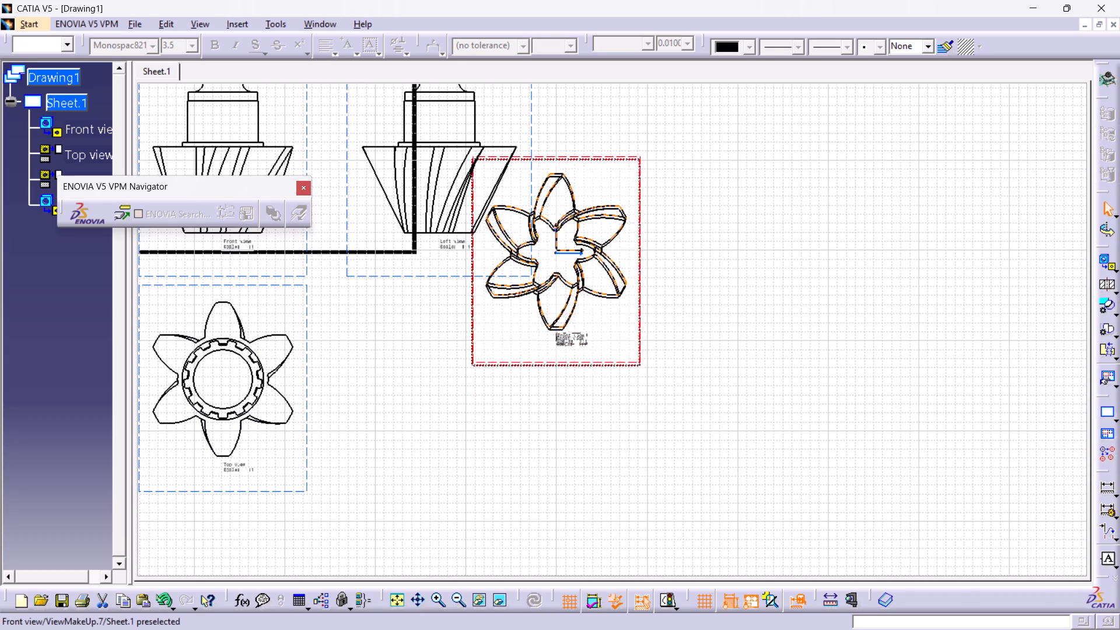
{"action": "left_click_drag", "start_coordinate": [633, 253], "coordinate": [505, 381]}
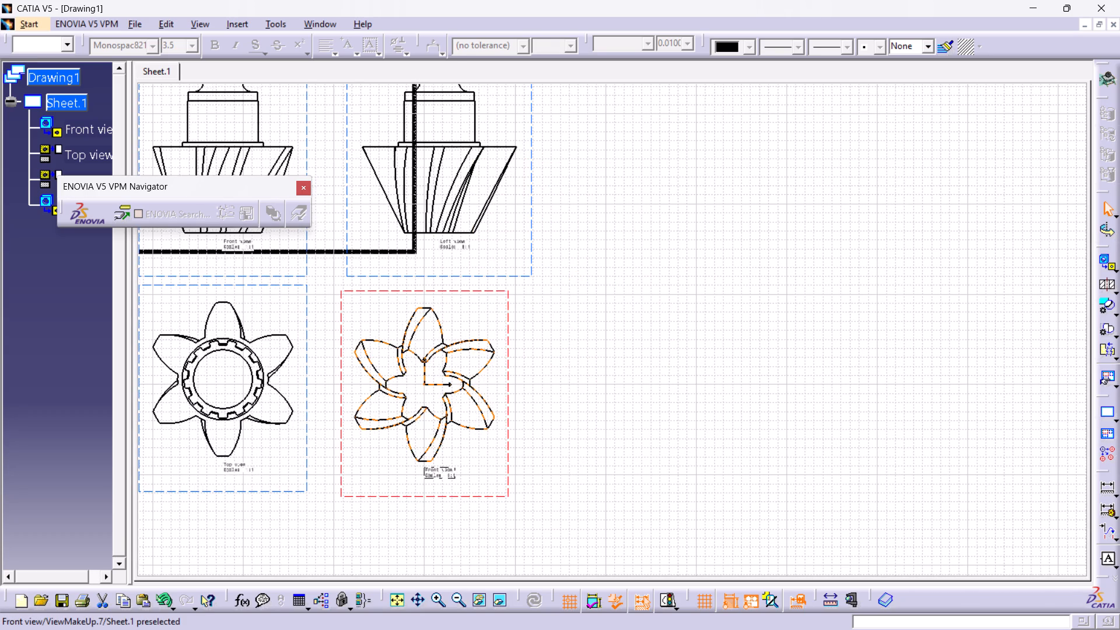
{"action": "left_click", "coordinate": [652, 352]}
Delete the left view from the sheet.
{"action": "middle_click_drag", "start_coordinate": [538, 311], "coordinate": [778, 302]}
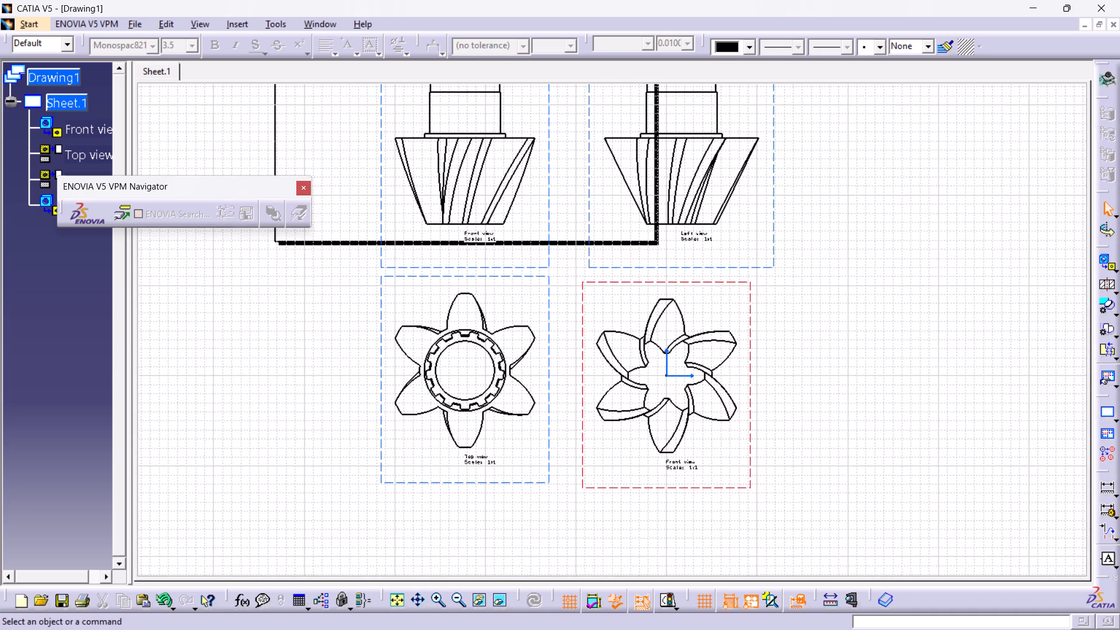
{"action": "middle_click_drag", "start_coordinate": [778, 302], "coordinate": [763, 355]}
{"action": "middle_click", "coordinate": [763, 355]}
{"action": "middle_click_drag", "start_coordinate": [534, 271], "coordinate": [538, 278]}
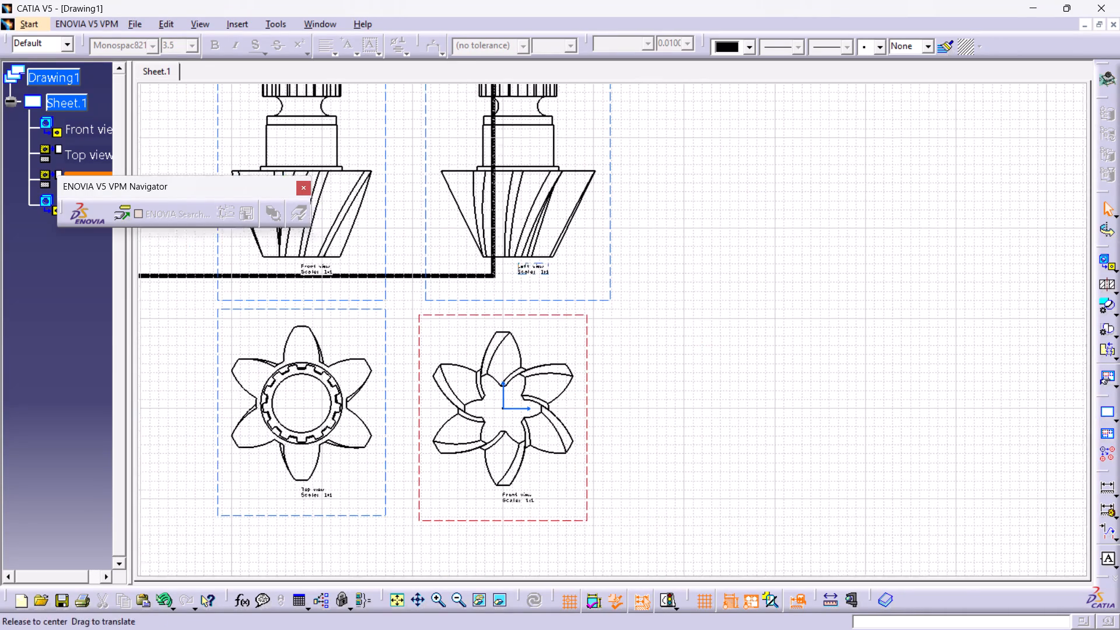
{"action": "middle_click_drag", "start_coordinate": [538, 278], "coordinate": [649, 352]}
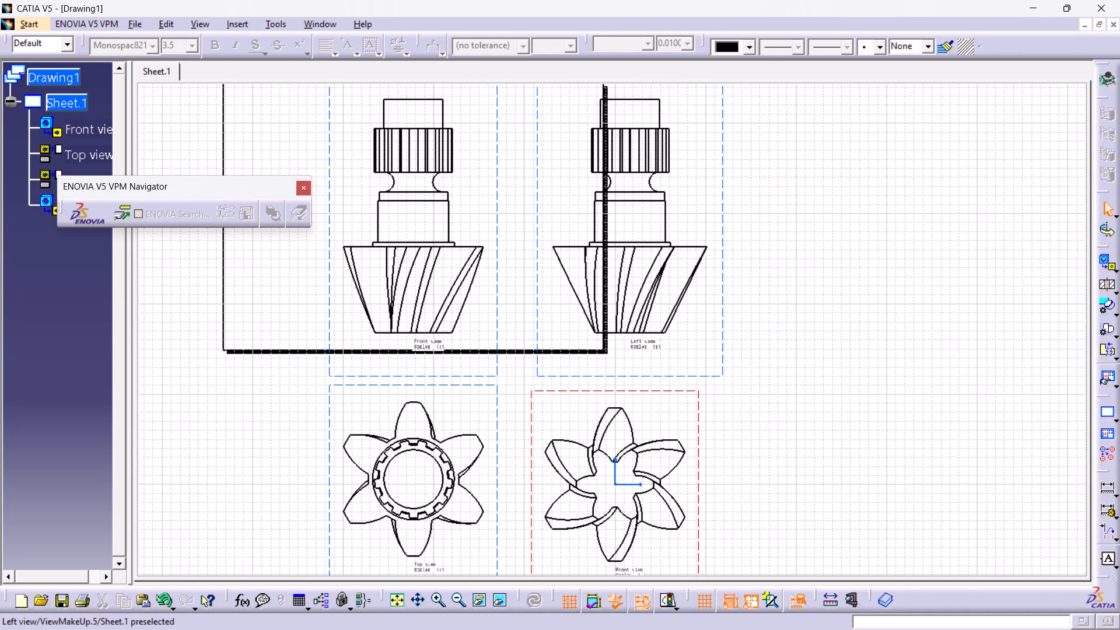
{"action": "right_click", "coordinate": [724, 276]}
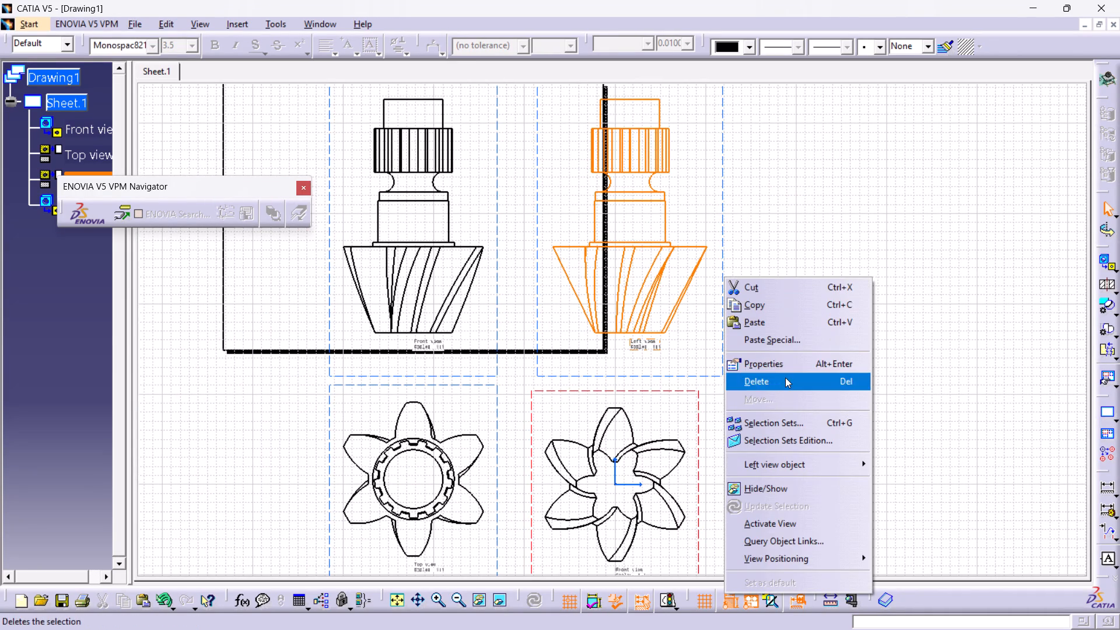
{"action": "left_click", "coordinate": [785, 377]}
Move the gear end view up beside the main front view, clear of the sheet frame's edge.
{"action": "left_click_drag", "start_coordinate": [697, 436], "coordinate": [697, 435]}
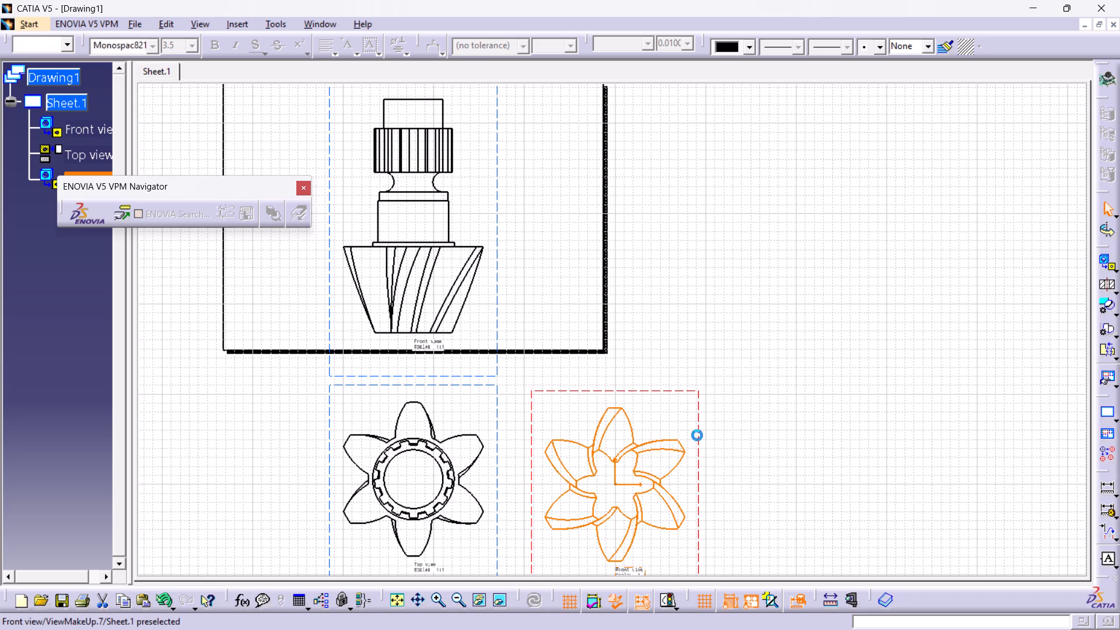
{"action": "left_click_drag", "start_coordinate": [697, 435], "coordinate": [806, 161]}
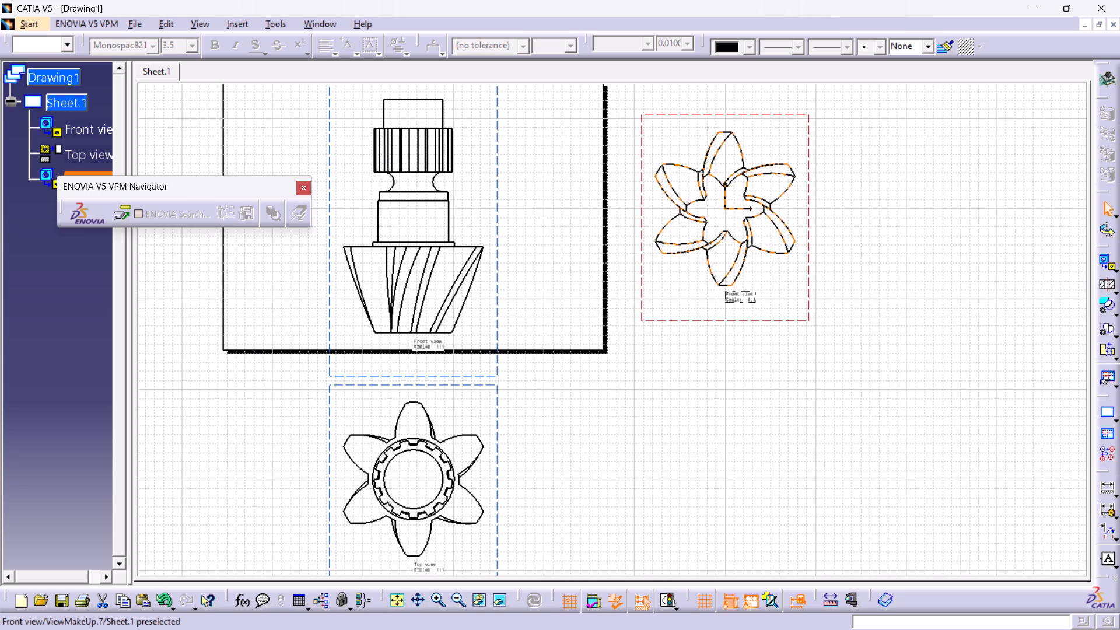
{"action": "left_click", "coordinate": [852, 183]}
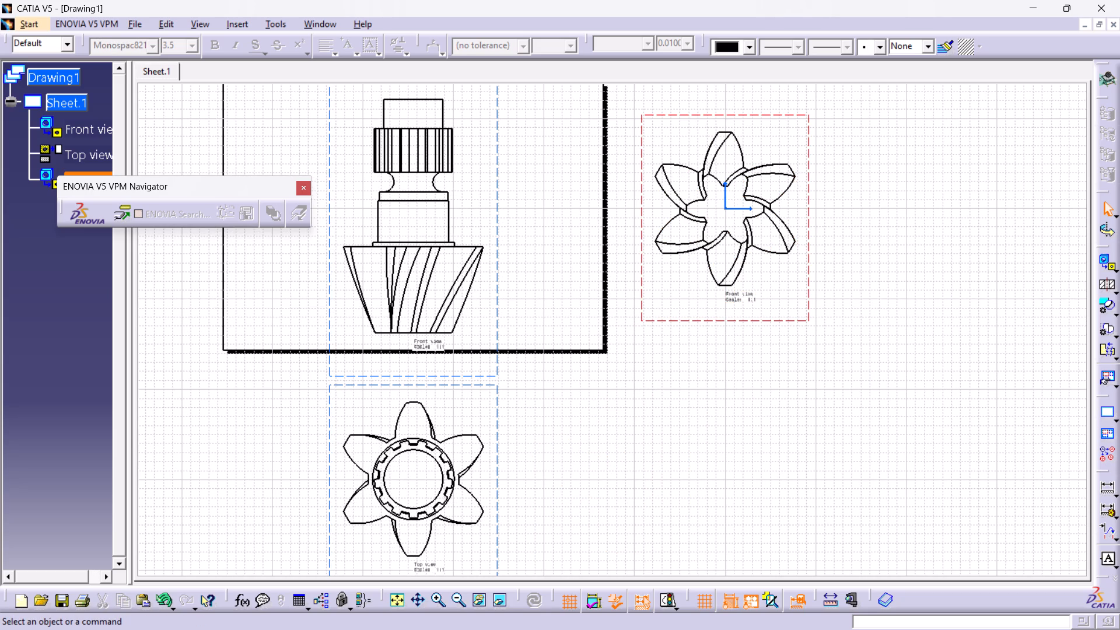
{"action": "left_click", "coordinate": [604, 309]}
{"action": "left_click_drag", "start_coordinate": [642, 276], "coordinate": [548, 272]}
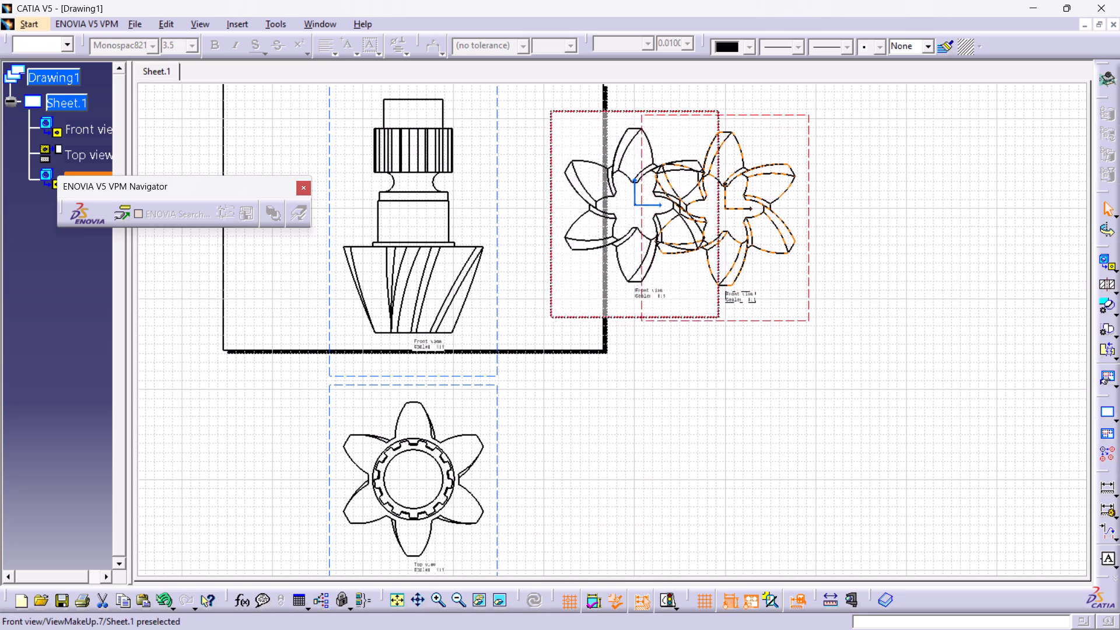
{"action": "left_click_drag", "start_coordinate": [548, 272], "coordinate": [556, 269]}
{"action": "left_click", "coordinate": [813, 356]}
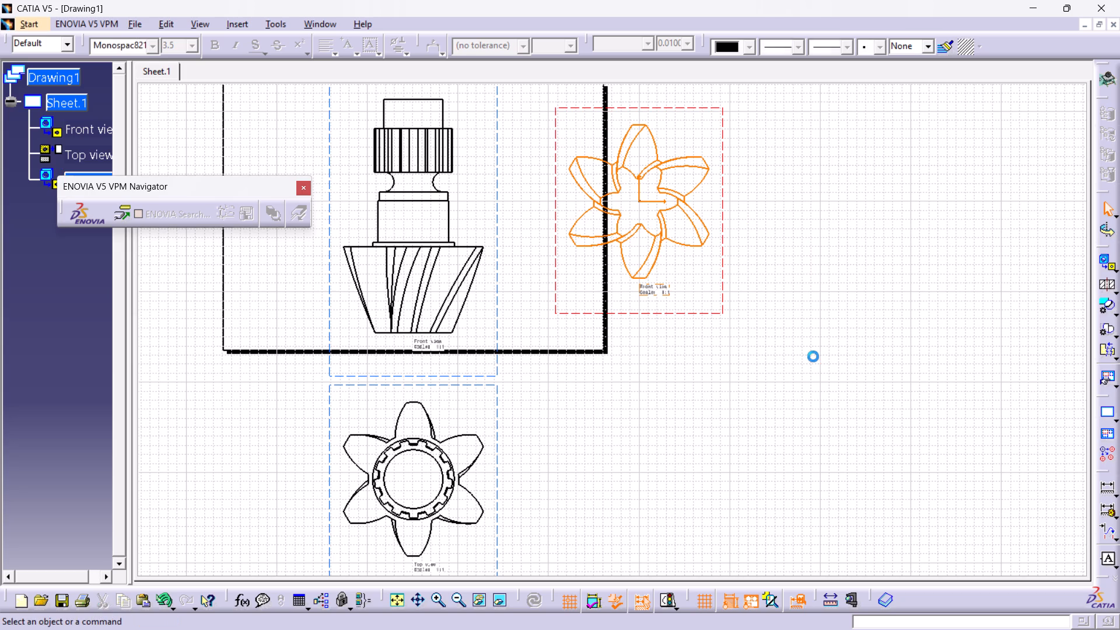
{"action": "right_click", "coordinate": [601, 350]}
{"action": "double_click", "coordinate": [603, 349]}
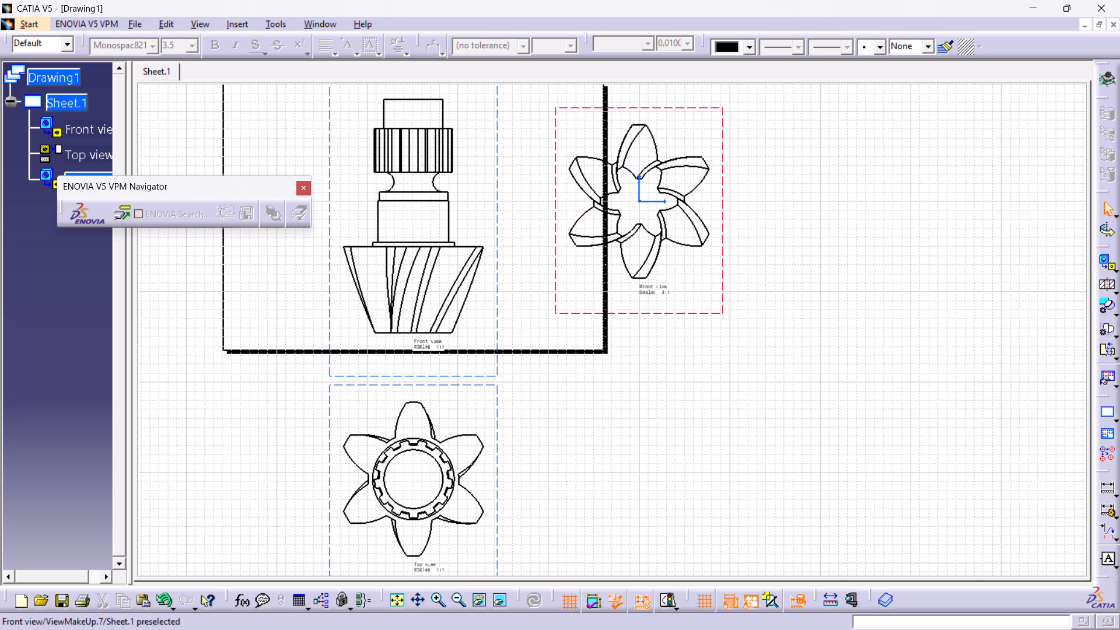
{"action": "left_click_drag", "start_coordinate": [669, 316], "coordinate": [744, 310]}
{"action": "left_click", "coordinate": [761, 377]}
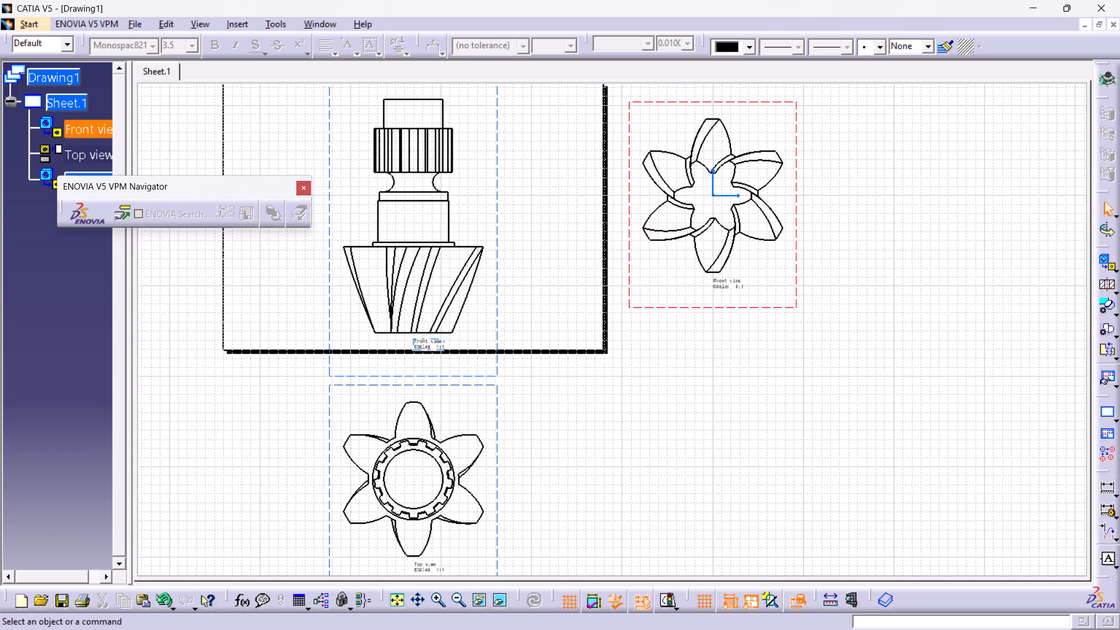
Set the main front view's label text to 10 mm and place the label beside the gear's lower end, inside the sheet frame.
{"action": "left_click_drag", "start_coordinate": [401, 339], "coordinate": [459, 356]}
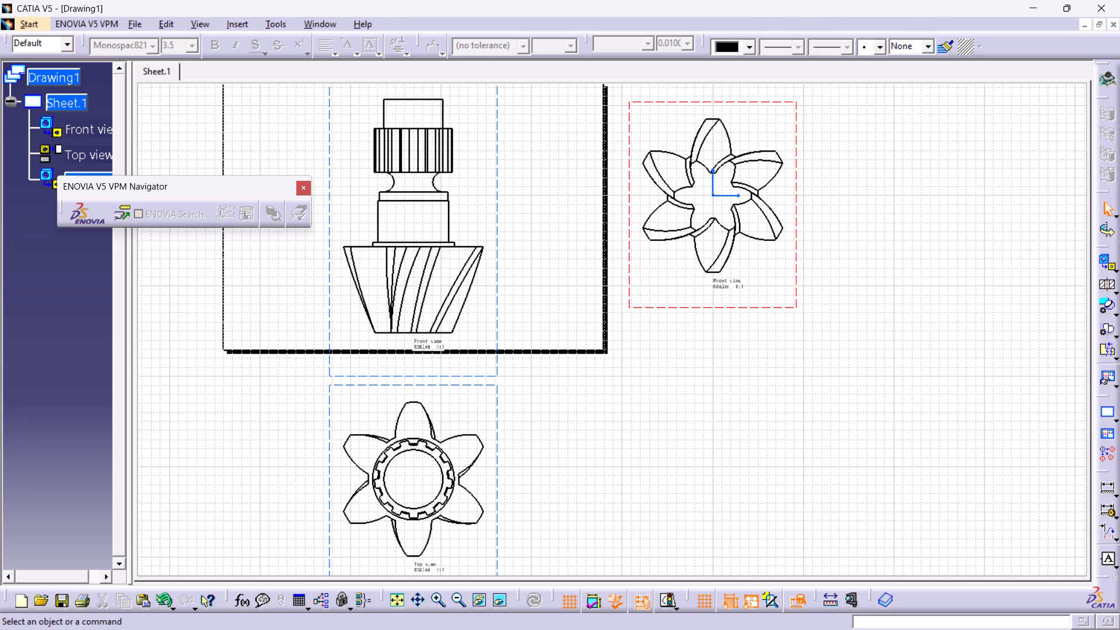
{"action": "left_click_drag", "start_coordinate": [466, 365], "coordinate": [428, 346]}
{"action": "left_click_drag", "start_coordinate": [428, 346], "coordinate": [406, 337]}
{"action": "left_click", "coordinate": [191, 48]}
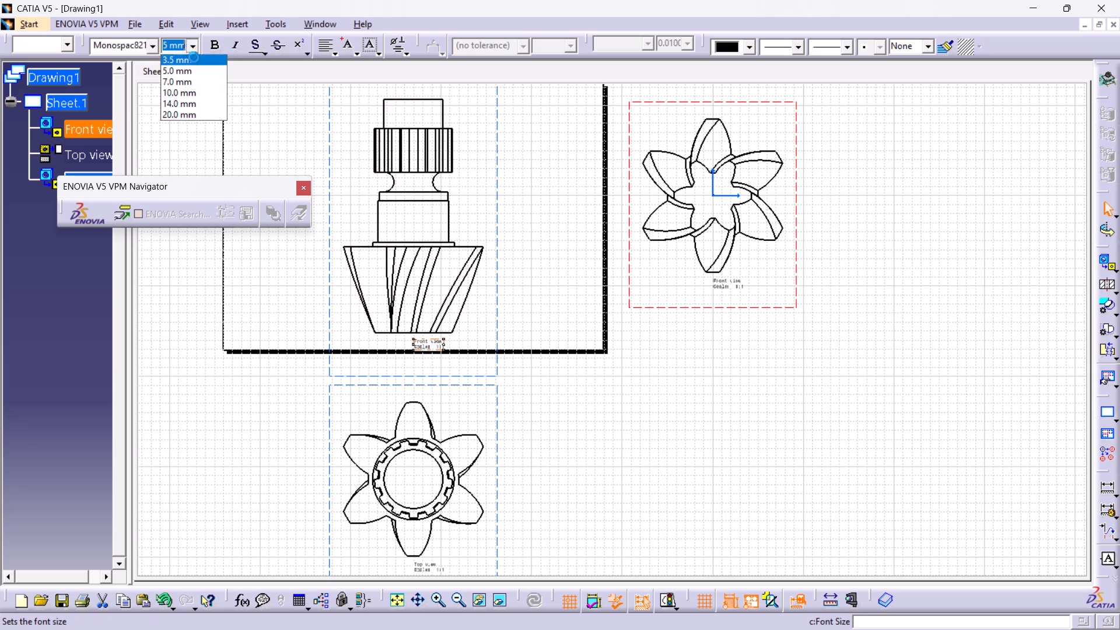
{"action": "left_click", "coordinate": [201, 104]}
{"action": "left_click", "coordinate": [586, 351]}
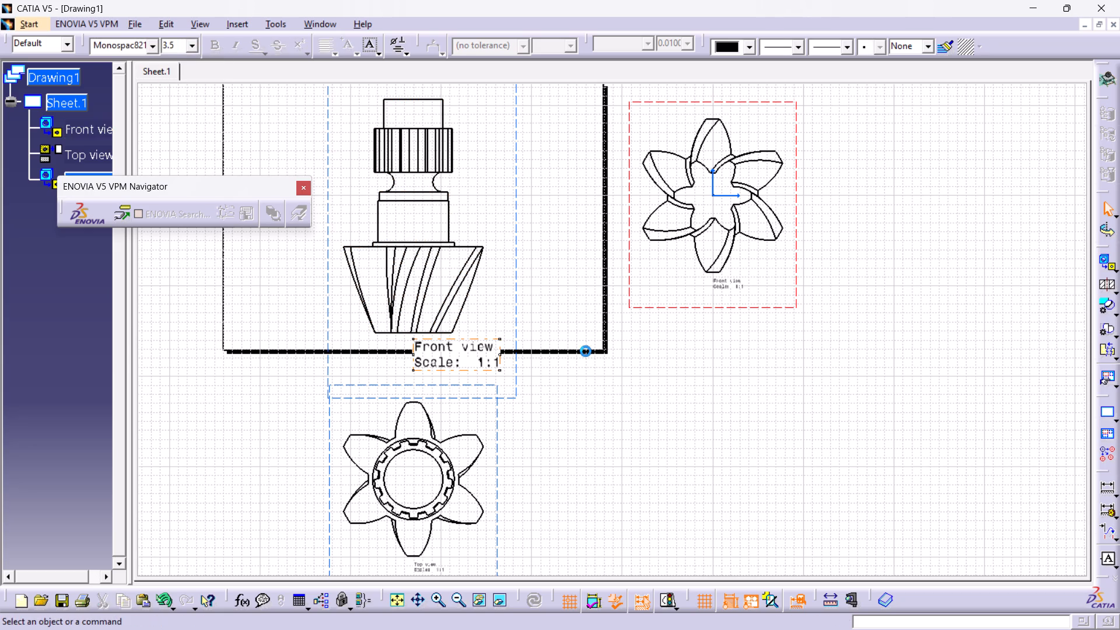
{"action": "left_click_drag", "start_coordinate": [464, 359], "coordinate": [545, 300]}
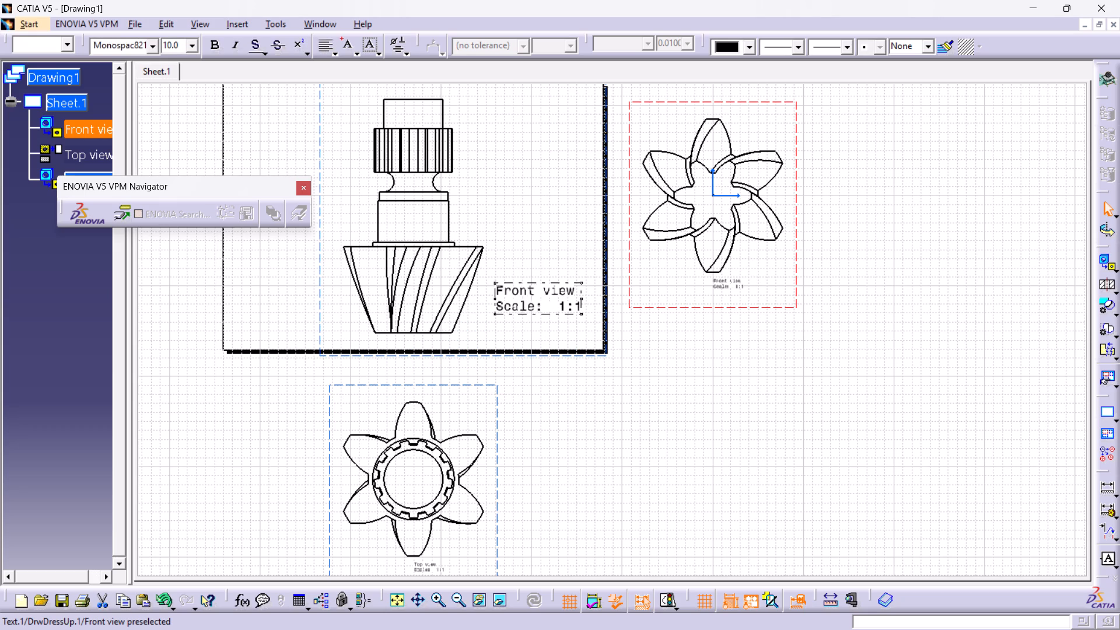
{"action": "left_click_drag", "start_coordinate": [545, 300], "coordinate": [547, 307]}
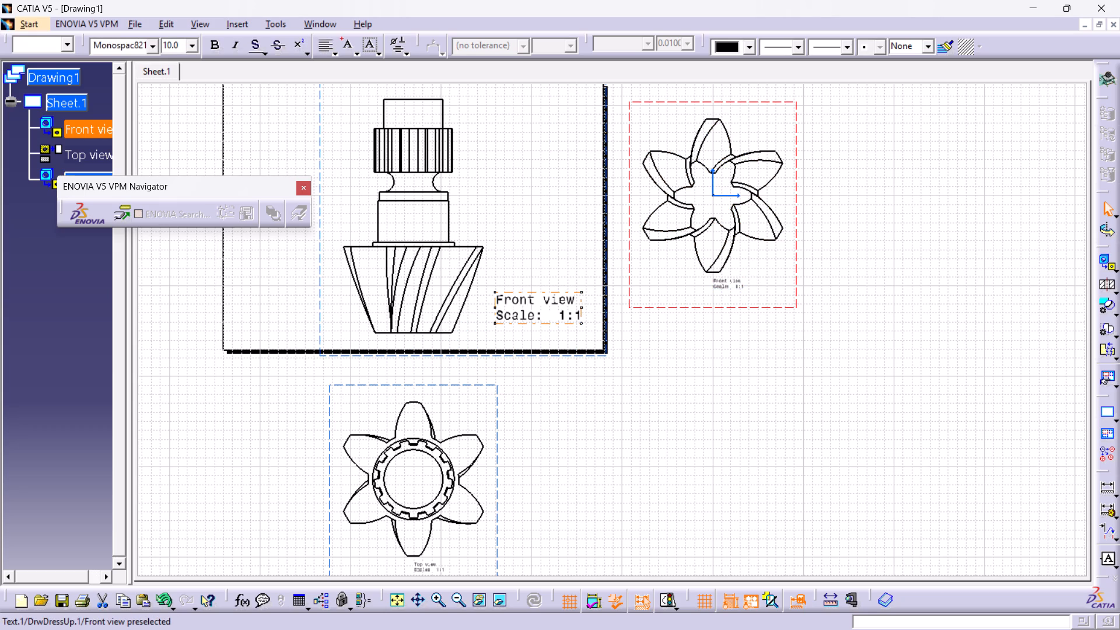
Set the label text of the additional gear end view to 10 mm.
{"action": "left_click", "coordinate": [718, 283]}
{"action": "left_click", "coordinate": [197, 48]}
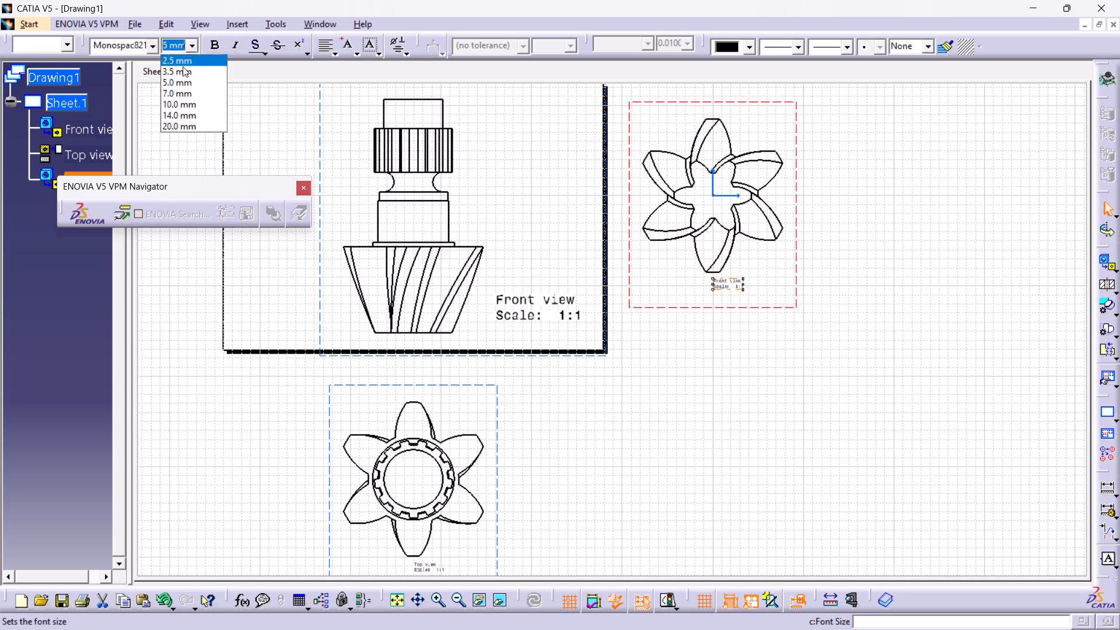
{"action": "left_click", "coordinate": [180, 101]}
{"action": "left_click", "coordinate": [701, 379]}
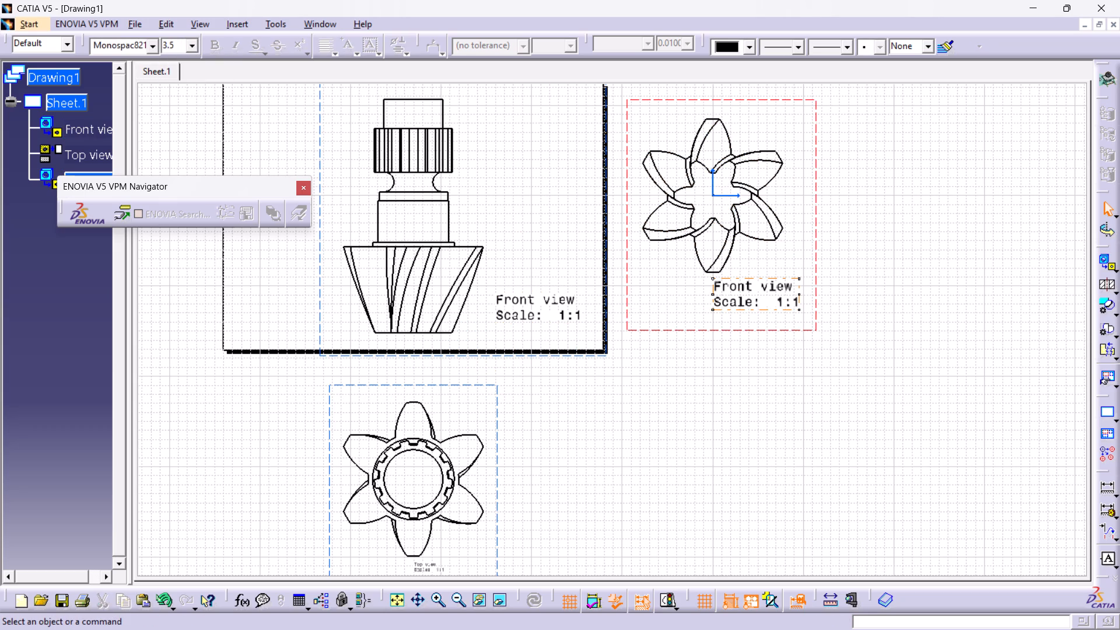
Set the top view's label text to 10 mm.
{"action": "middle_click_drag", "start_coordinate": [567, 478], "coordinate": [562, 311]}
{"action": "scroll", "coordinate": [562, 311], "scroll_direction": "up", "scroll_amount": 1}
{"action": "left_click", "coordinate": [427, 454]}
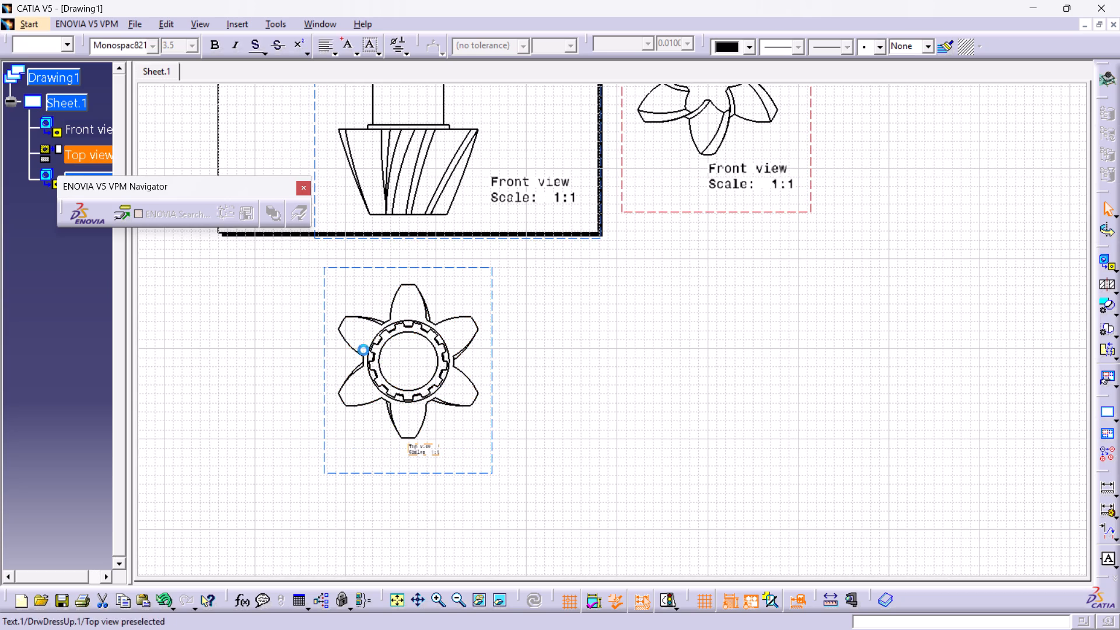
{"action": "left_click", "coordinate": [192, 45]}
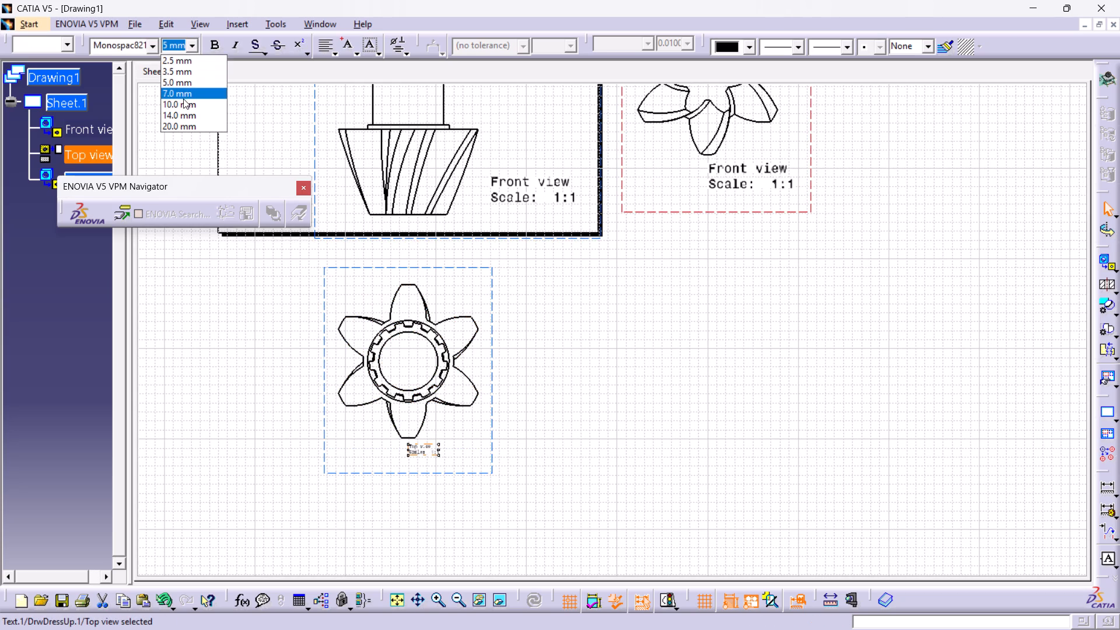
{"action": "left_click", "coordinate": [183, 99]}
{"action": "left_click", "coordinate": [674, 396]}
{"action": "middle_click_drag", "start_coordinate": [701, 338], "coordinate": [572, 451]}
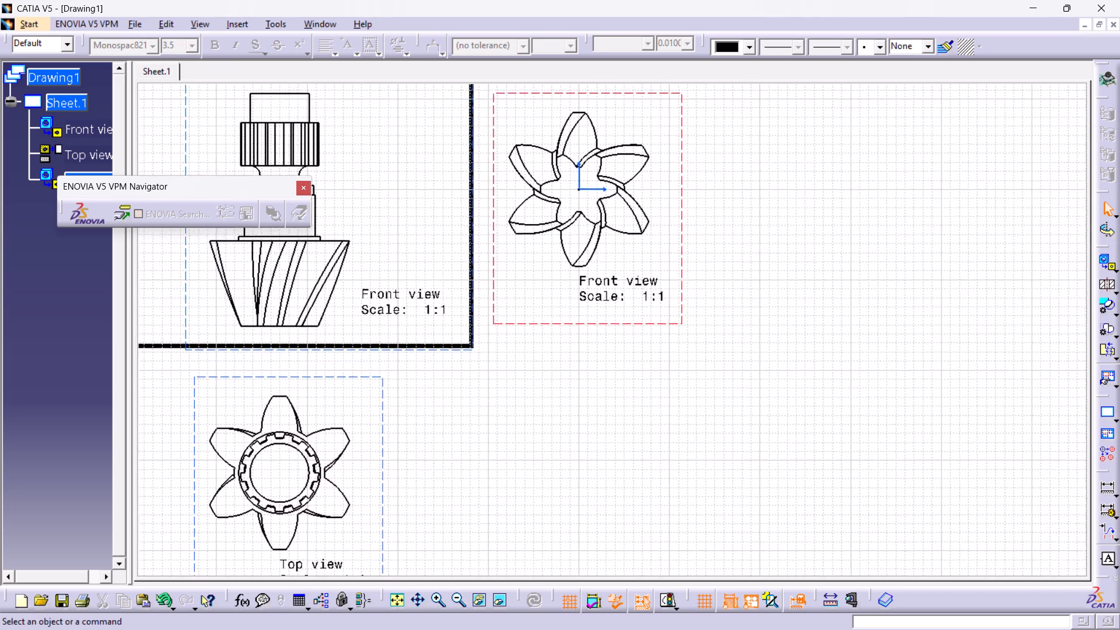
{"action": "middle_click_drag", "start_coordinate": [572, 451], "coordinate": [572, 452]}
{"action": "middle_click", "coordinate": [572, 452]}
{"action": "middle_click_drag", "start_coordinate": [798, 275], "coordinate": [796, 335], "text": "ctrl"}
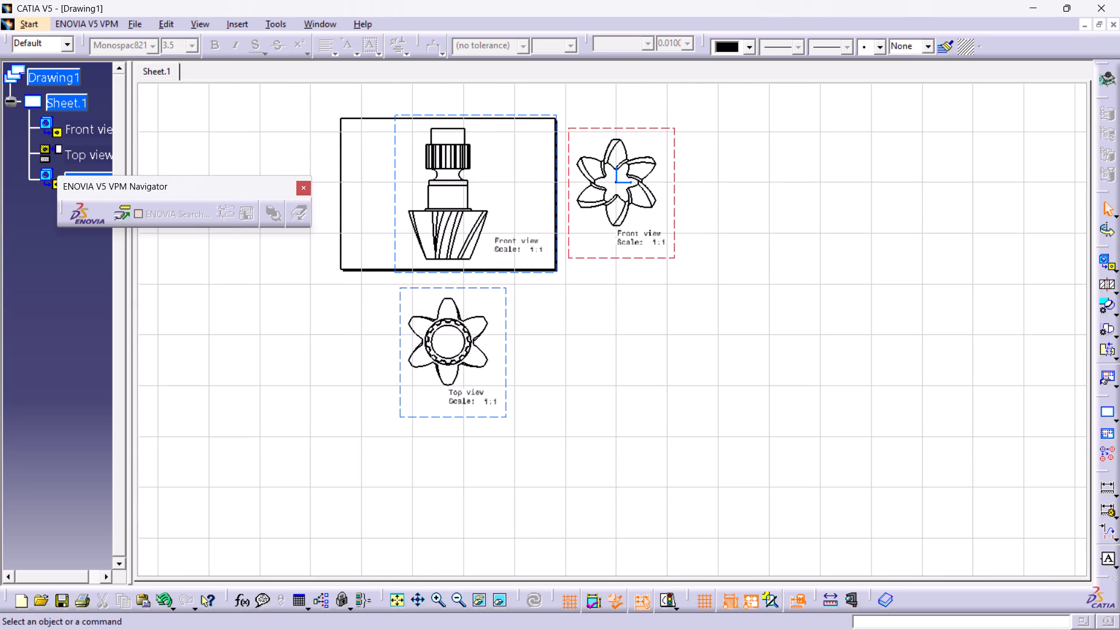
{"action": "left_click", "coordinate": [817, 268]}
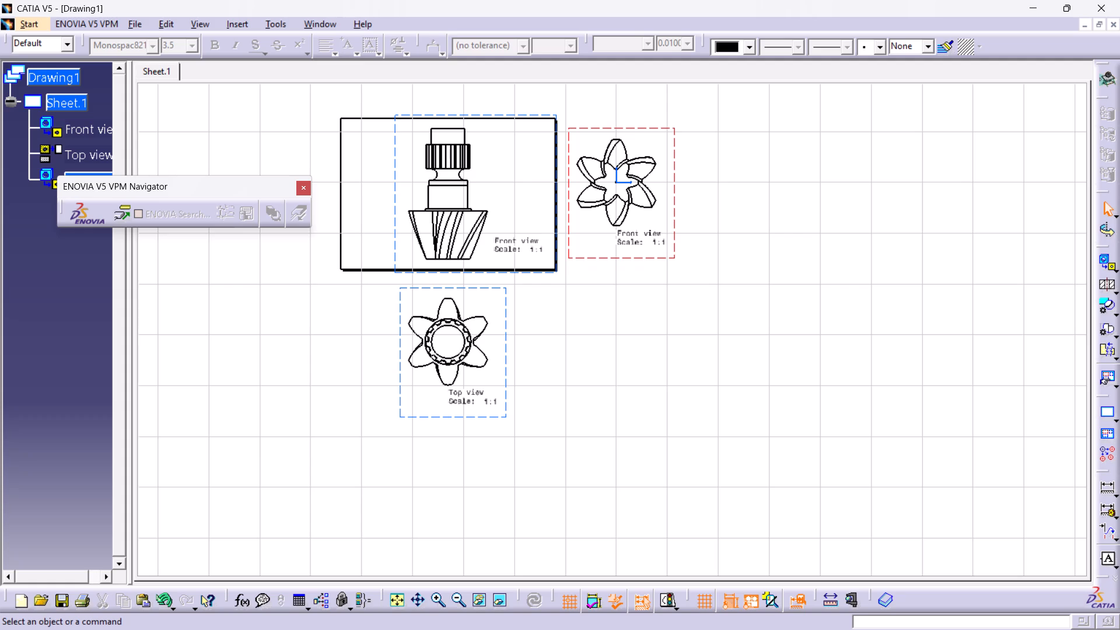
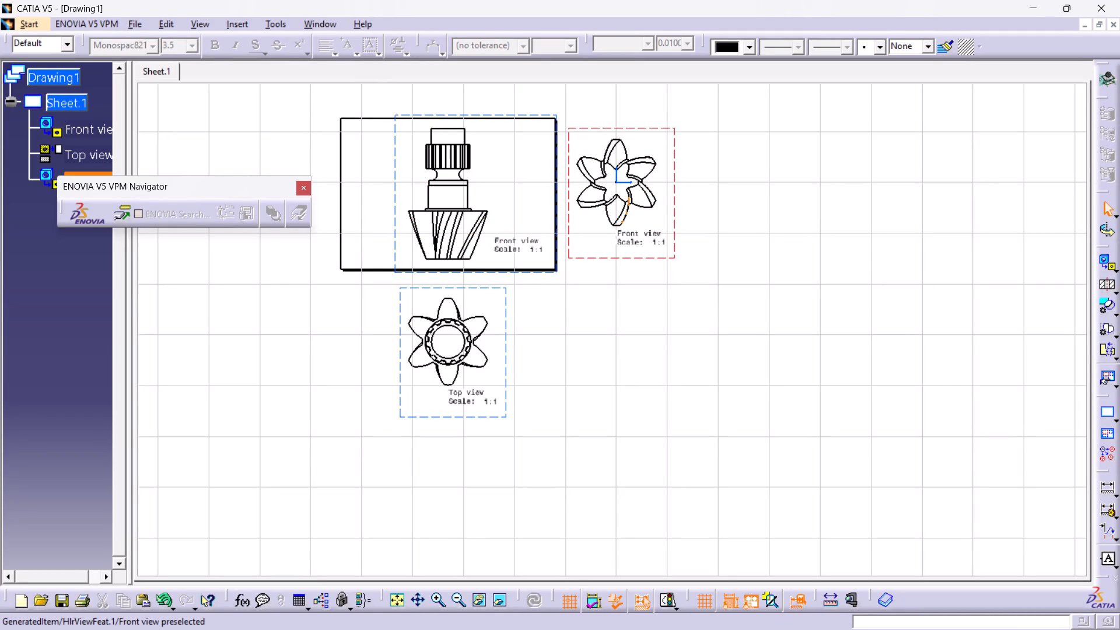
Save the drawing as a CATDrawing named Drawing1 in the FUJI folder on the DATA (D:) drive, replacing the existing file.
{"action": "left_click", "coordinate": [135, 23]}
{"action": "left_click", "coordinate": [249, 129]}
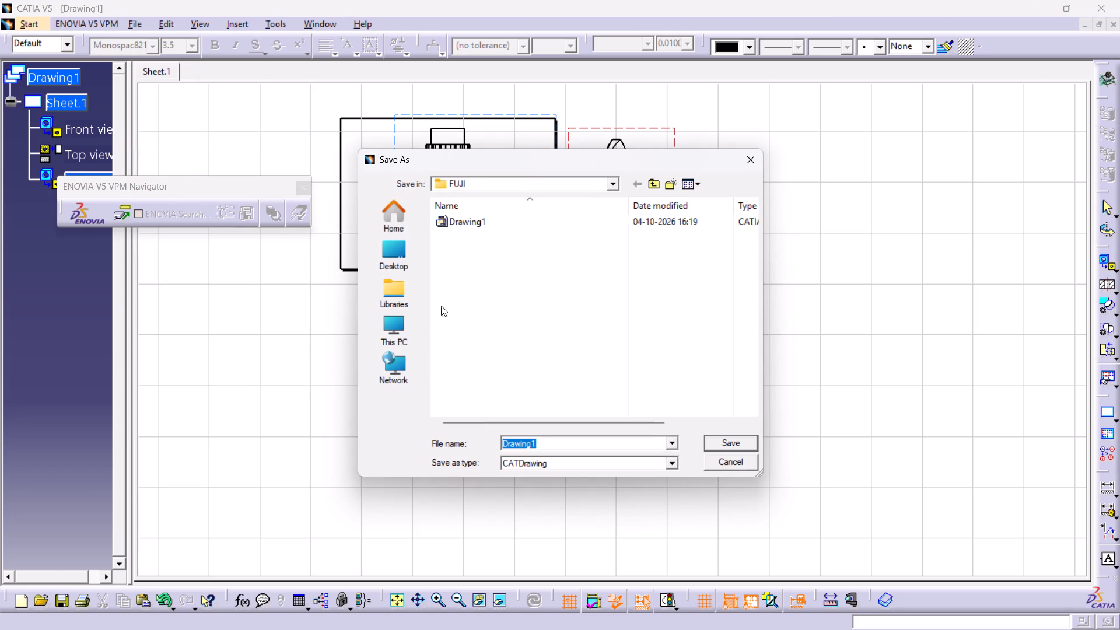
{"action": "double_click", "coordinate": [395, 323]}
{"action": "double_click", "coordinate": [554, 274]}
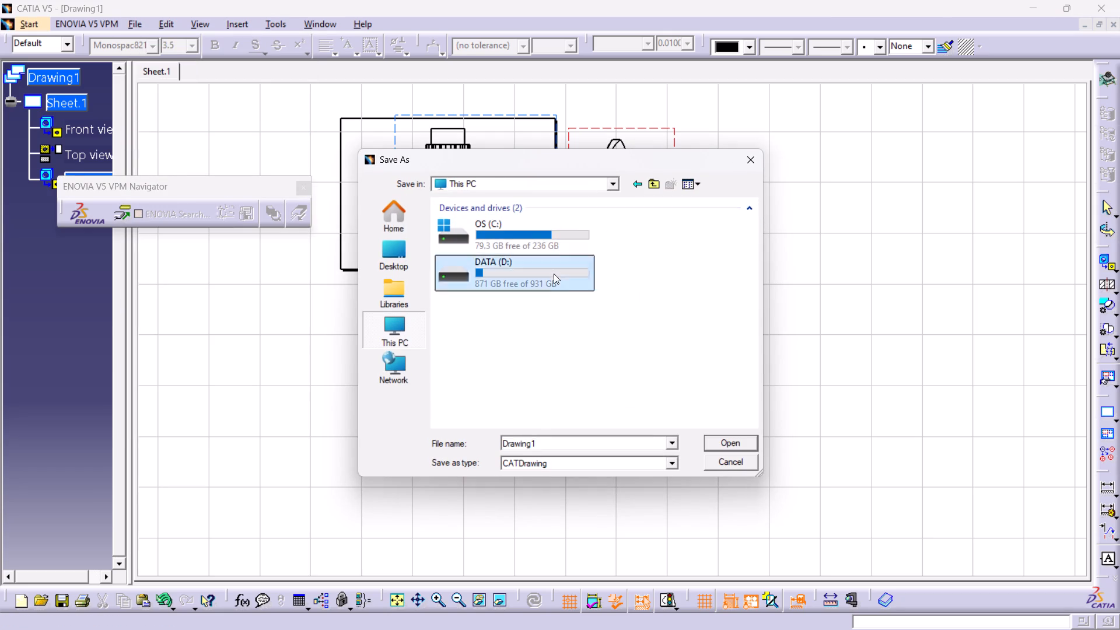
{"action": "double_click", "coordinate": [555, 259]}
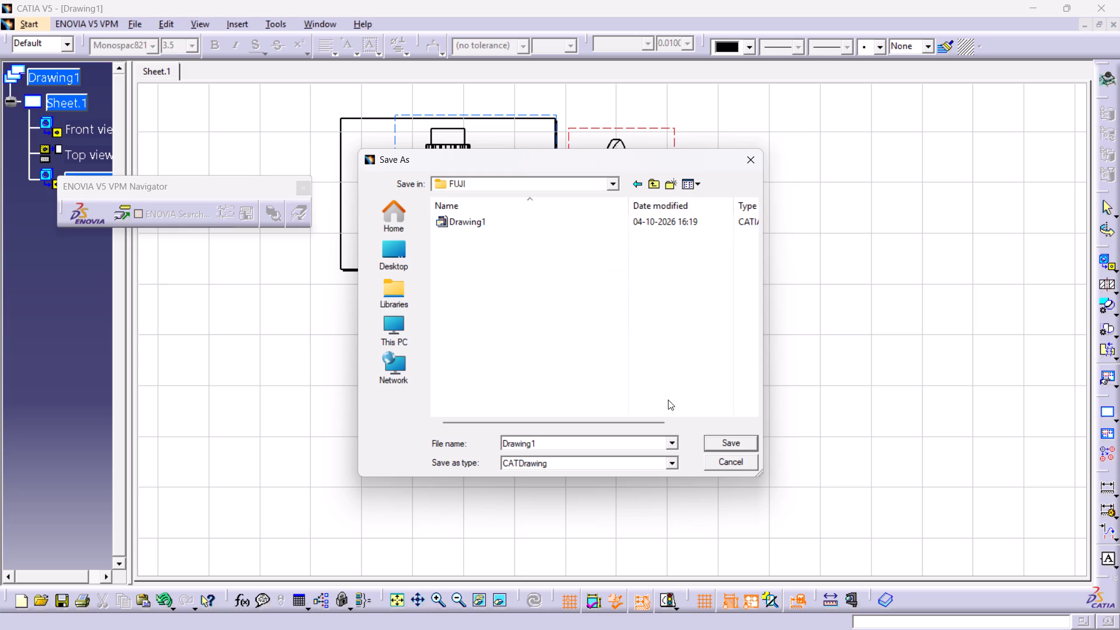
{"action": "left_click", "coordinate": [624, 444]}
{"action": "left_click", "coordinate": [624, 444]}
{"action": "left_click", "coordinate": [624, 444]}
{"action": "key", "text": "Return"}
{"action": "key", "text": "Return"}
{"action": "key", "text": "Return"}
{"action": "key", "text": "Return"}
{"action": "key", "text": "Return"}
{"action": "key", "text": "Return"}
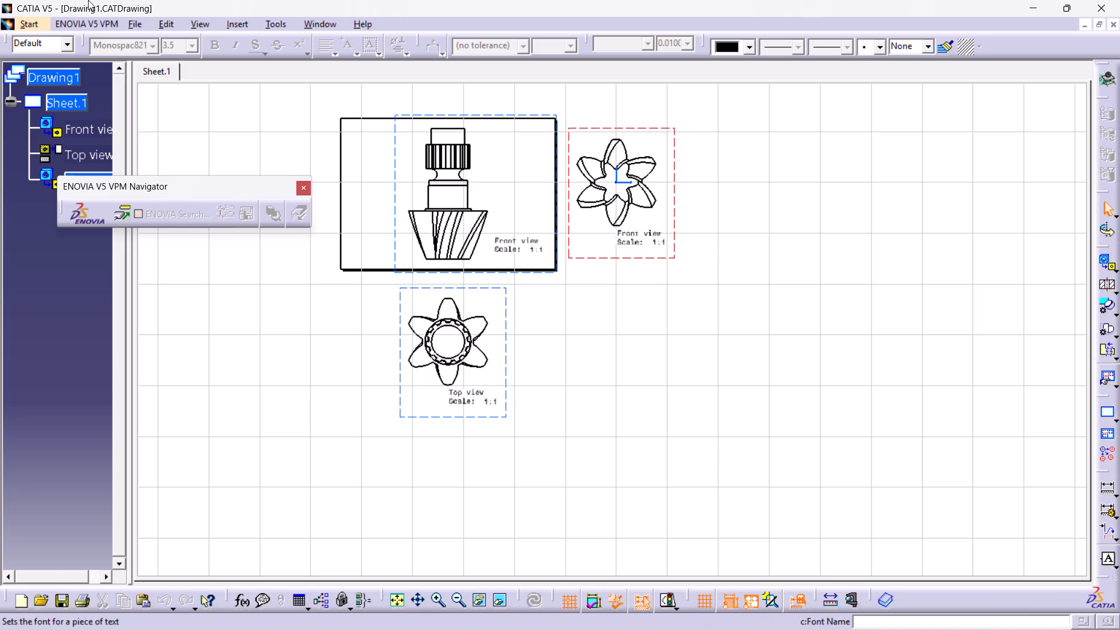
Save a PDF copy of the drawing named HELICAL GEAR PDF in the FUJI folder.
{"action": "left_click", "coordinate": [134, 25]}
{"action": "left_click", "coordinate": [182, 134]}
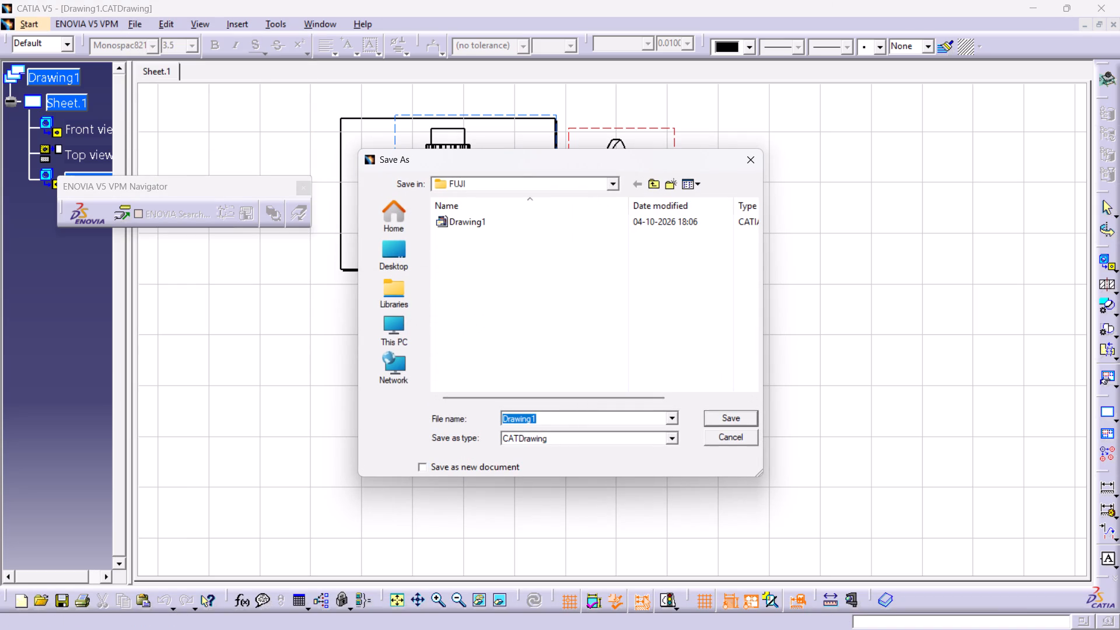
{"action": "left_click", "coordinate": [576, 416]}
{"action": "double_click", "coordinate": [608, 416]}
{"action": "key", "text": "BackSpace"}
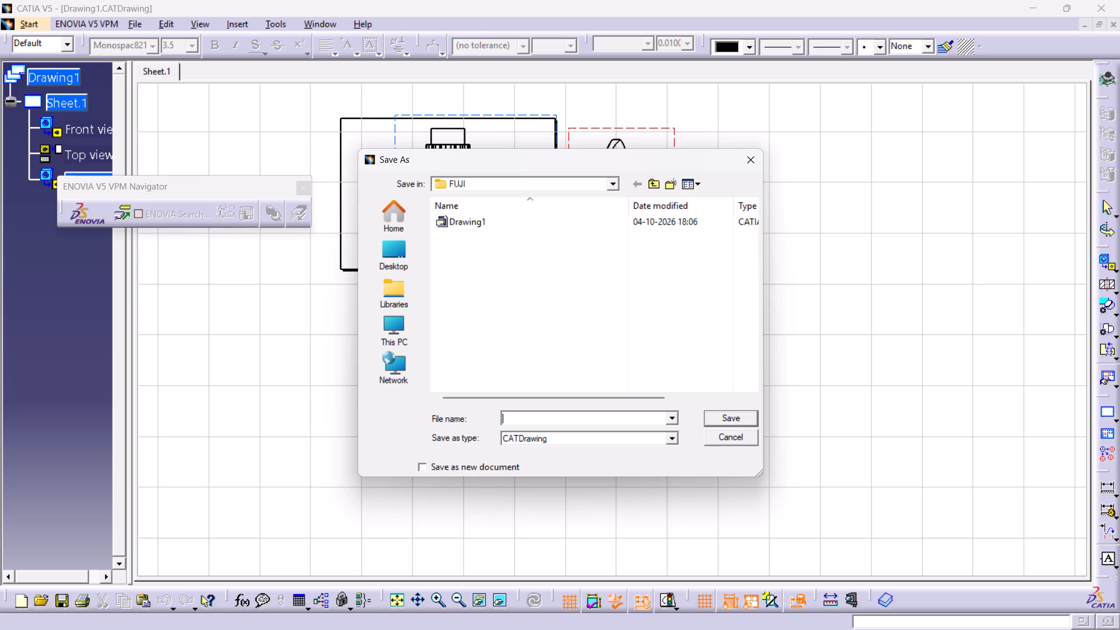
{"action": "type", "text": "HE"}
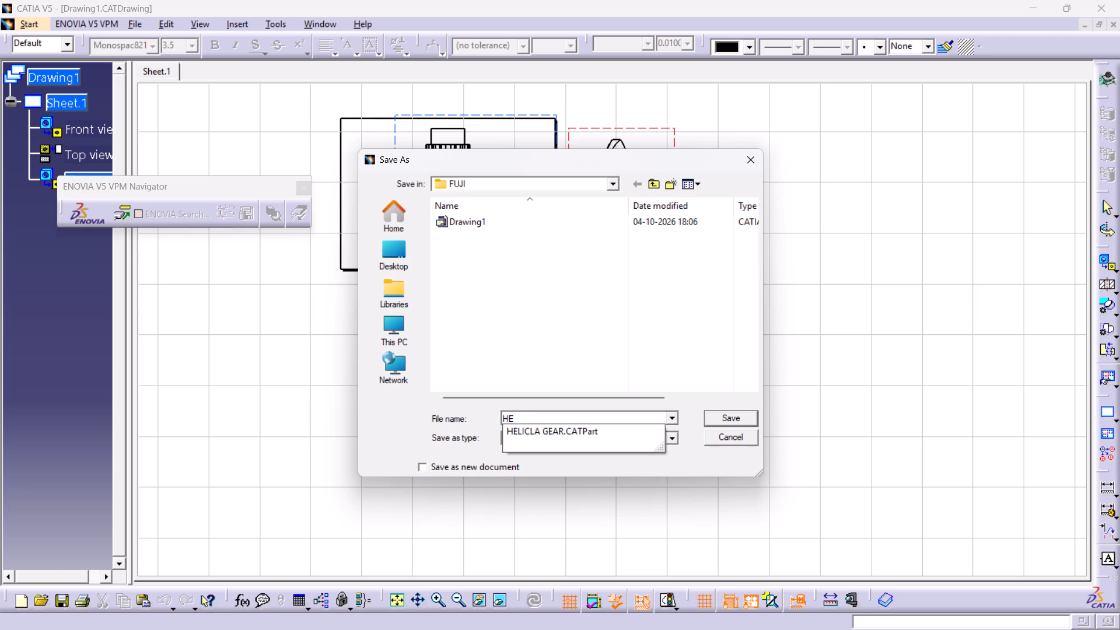
{"action": "key", "text": "l"}
{"action": "type", "text": "ICAL GEAR"}
{"action": "key", "text": "space"}
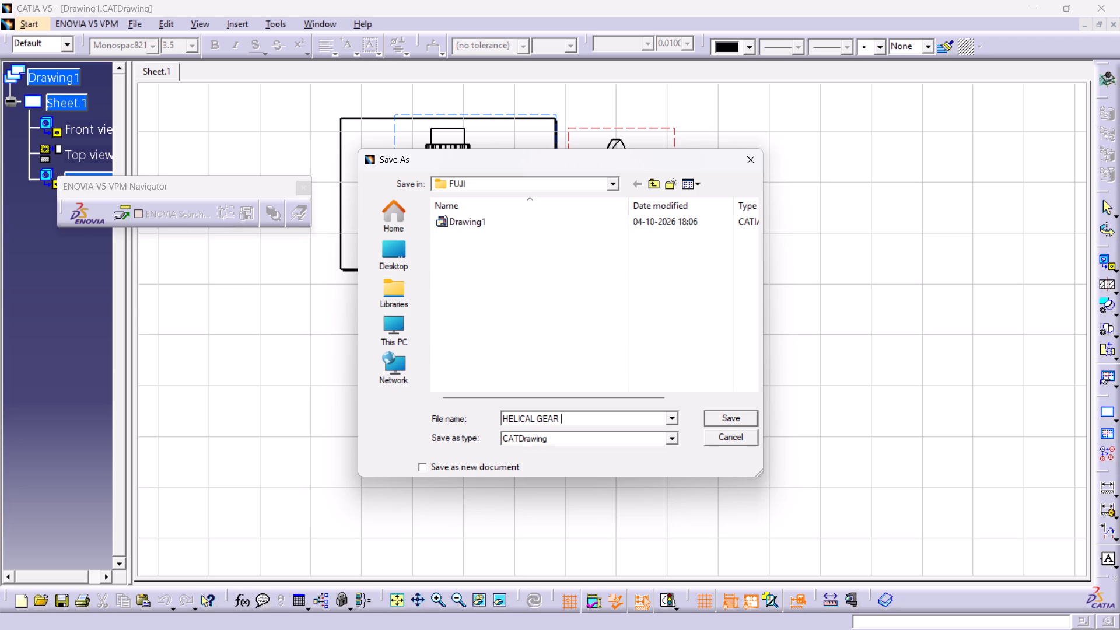
{"action": "type", "text": "PDF"}
{"action": "left_click", "coordinate": [670, 437]}
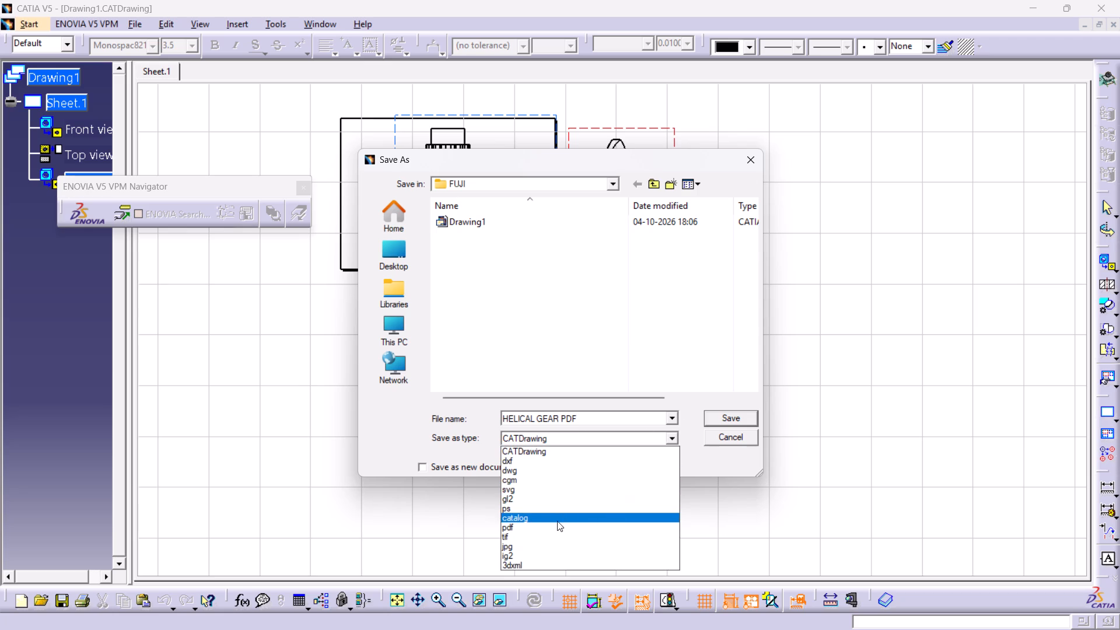
{"action": "left_click", "coordinate": [541, 527]}
{"action": "left_click", "coordinate": [734, 418]}
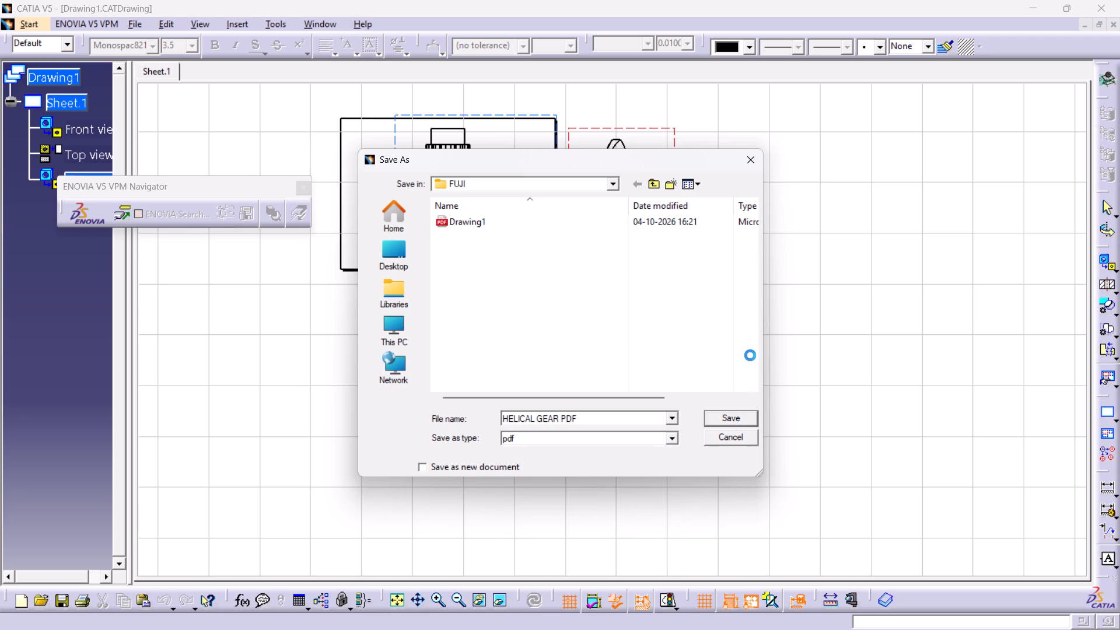